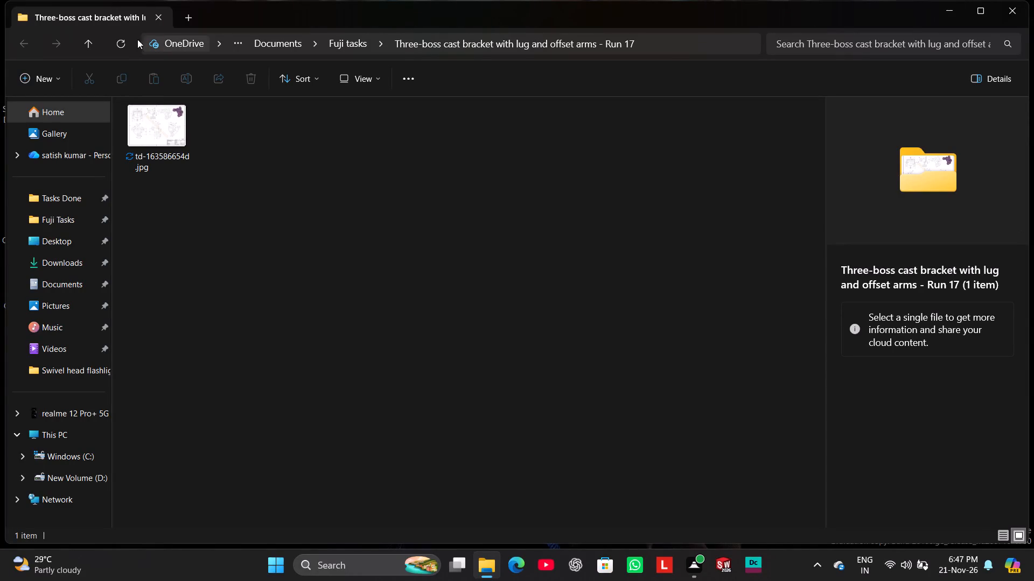
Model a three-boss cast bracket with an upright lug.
Copy the name of the folder "Three-boss cast bracket with lug and offset arms - Run 17" in Fuji tasks and close the file window.
click(90, 38)
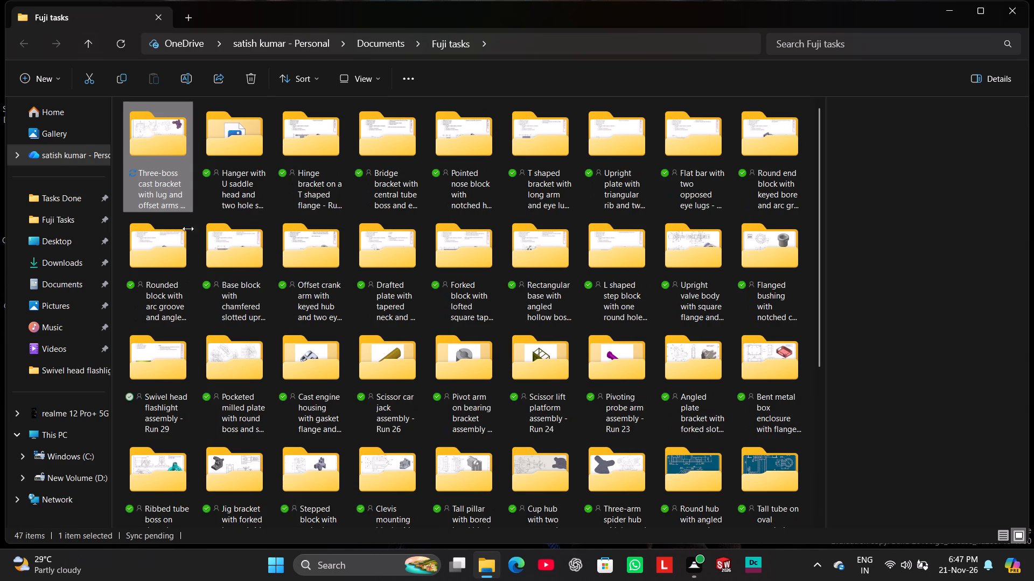
click(167, 129)
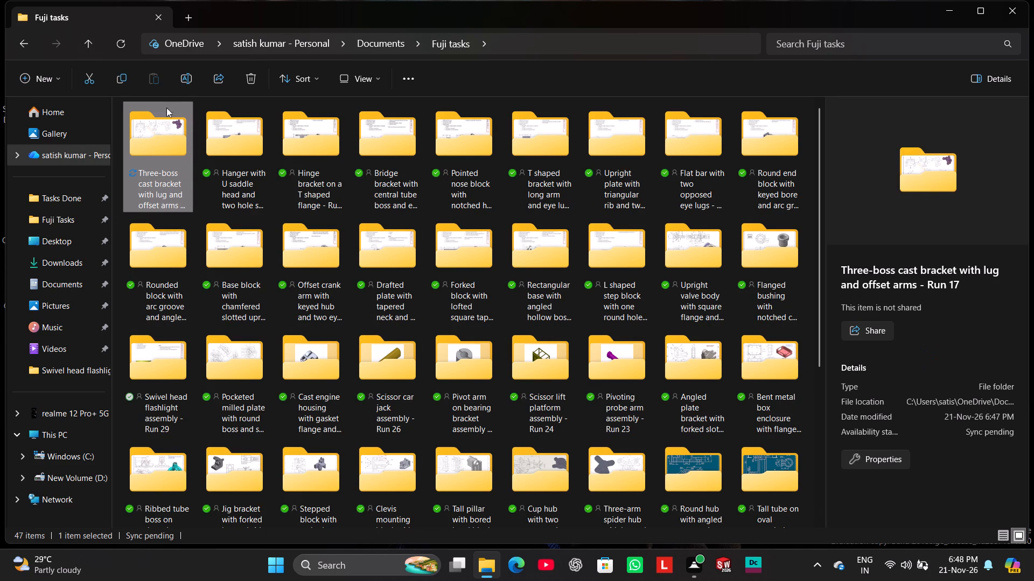
click(187, 77)
key(ctrl+c)
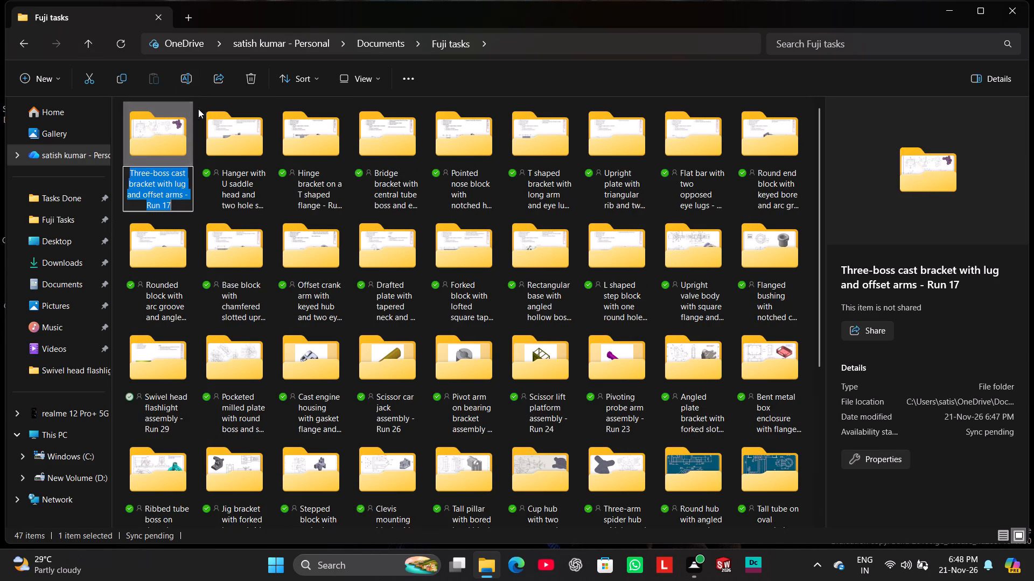
click(1006, 9)
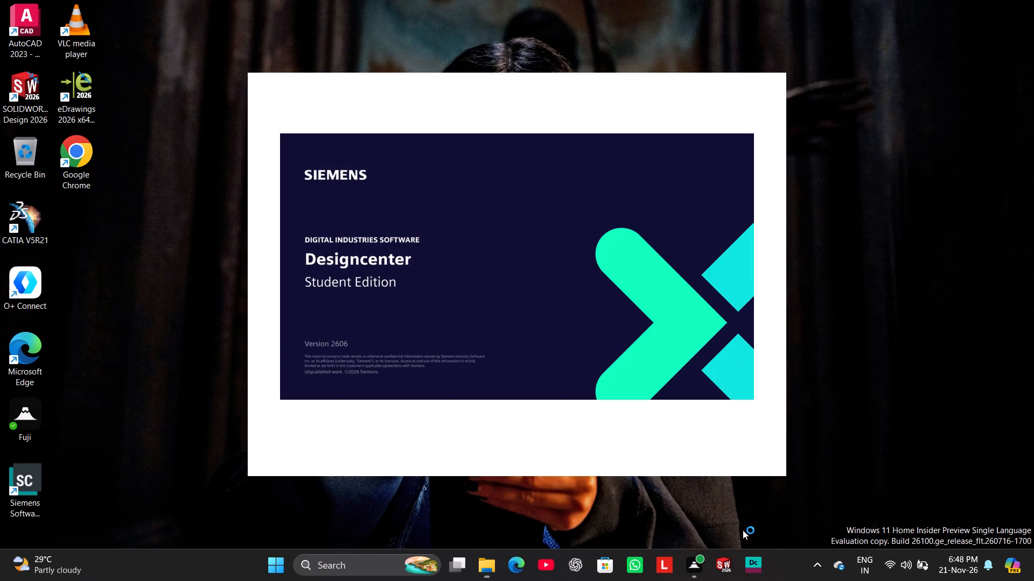
Launch Designcenter and start a new file from the Model template, setting its save folder to Tasks Done.
click(754, 554)
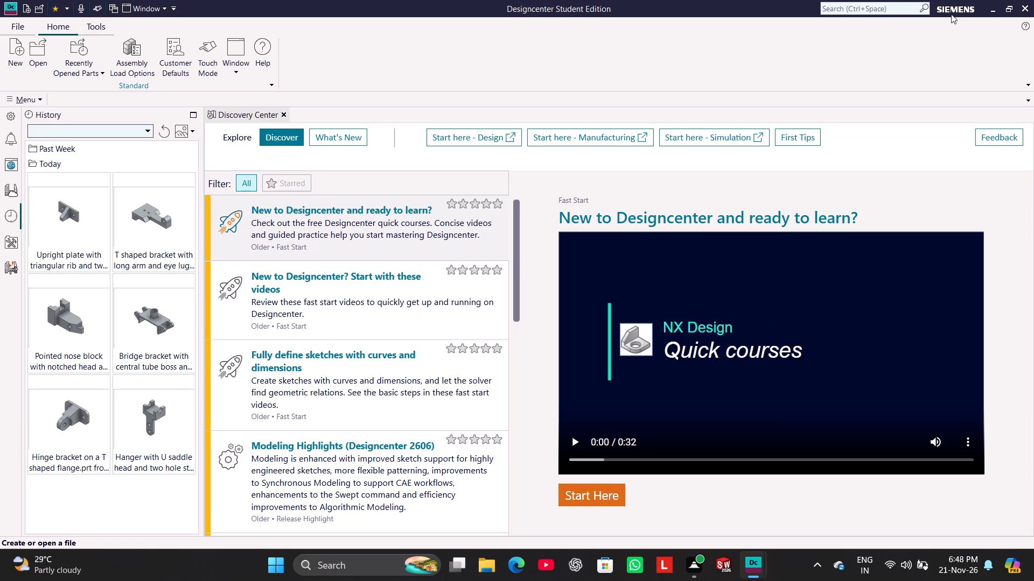
click(17, 46)
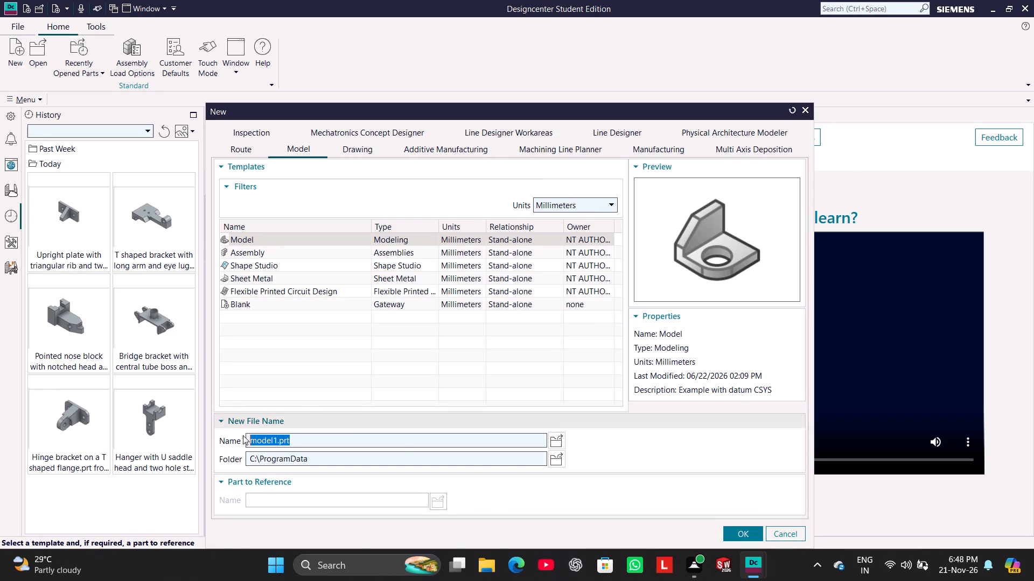
click(553, 460)
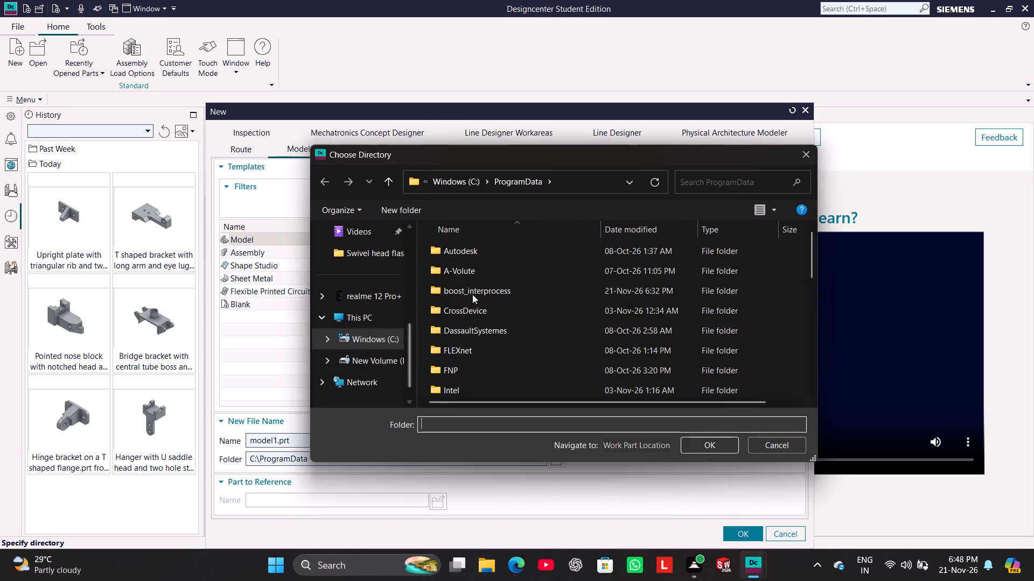
scroll(357, 285, up, 2)
click(364, 298)
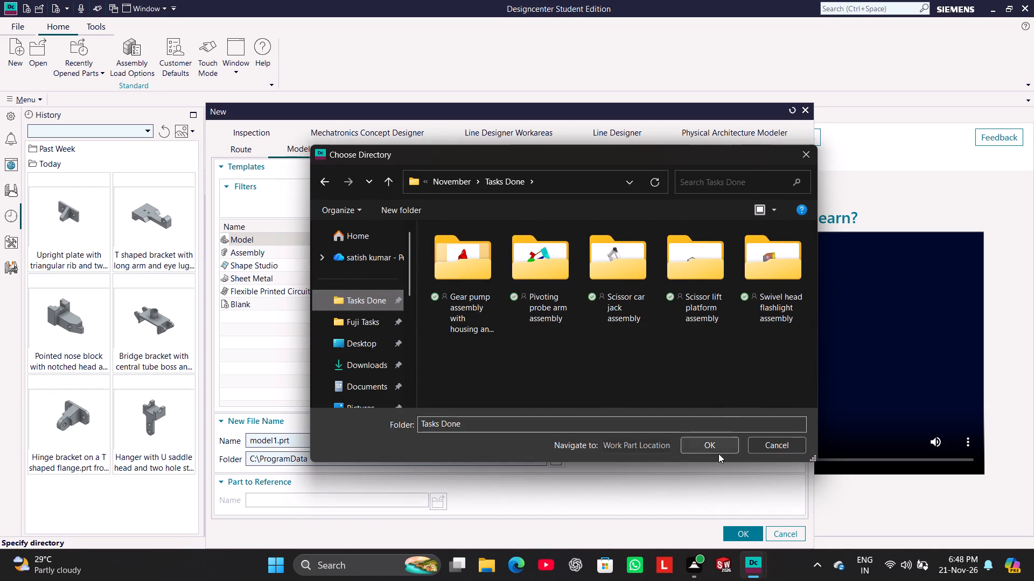
click(717, 451)
Name the new file "Three-boss cast bracket with lug and offset arms", using the copied folder name without its Run 17 suffix.
double_click(432, 441)
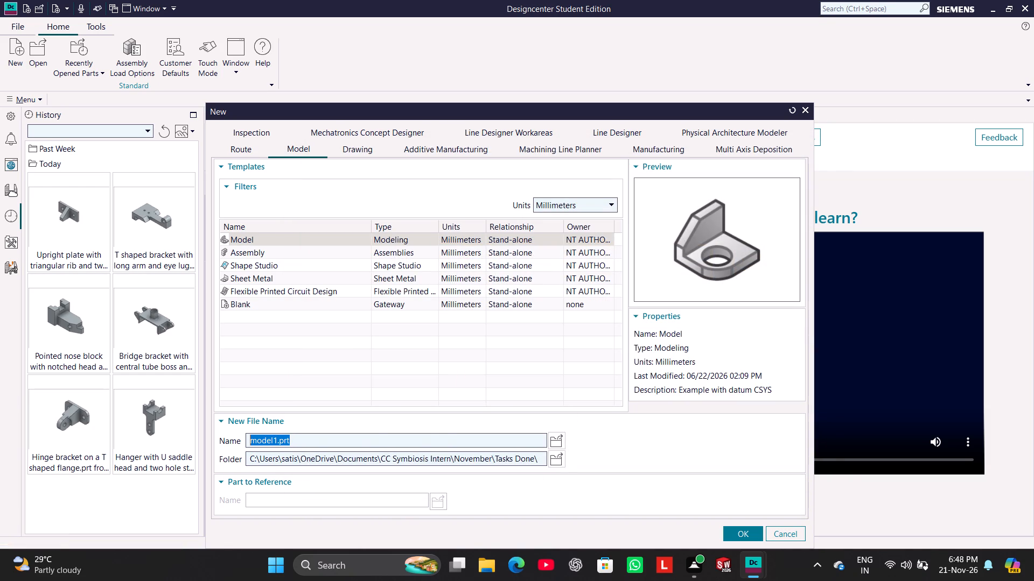
key(ctrl+v)
ctrl+click(432, 441)
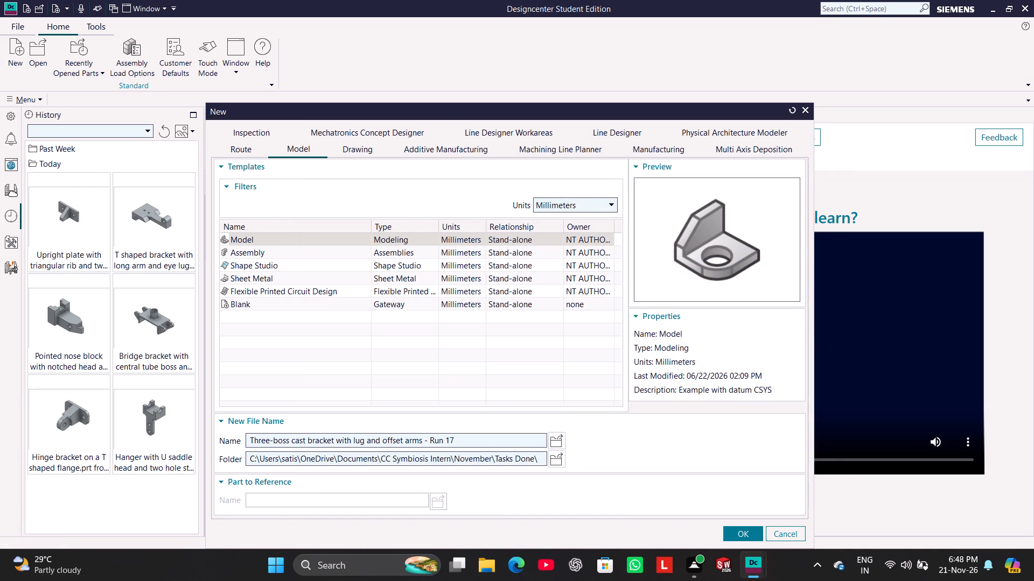
key(BackSpace)
key(Right)
key(Right)
key(Right)
key(Right)
key(Right)
key(Right)
key(Right)
key(BackSpace)
key(BackSpace)
key(BackSpace)
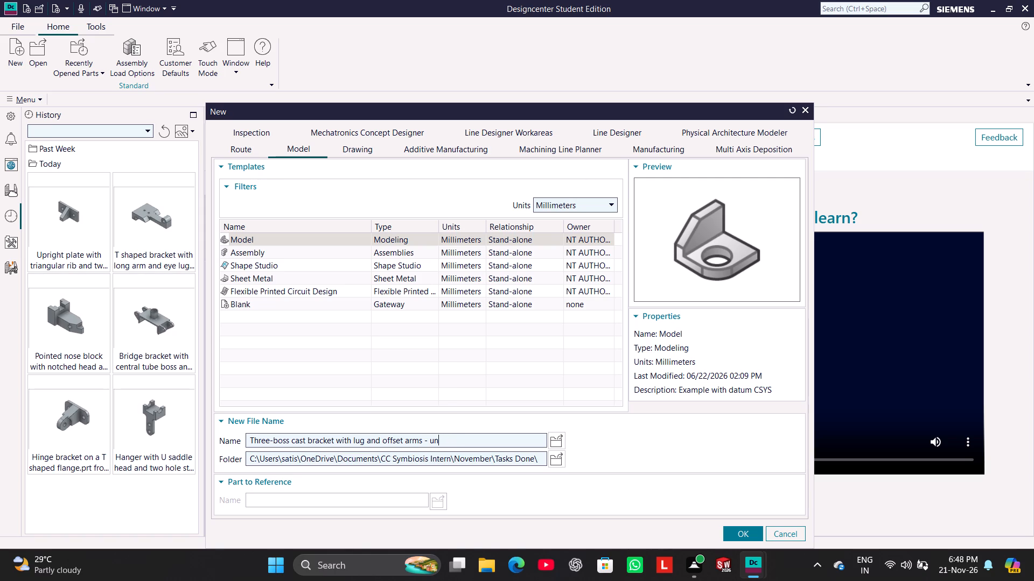
key(BackSpace)
key(BackSpace)
key(BackSpace)
key(BackSpace)
key(BackSpace)
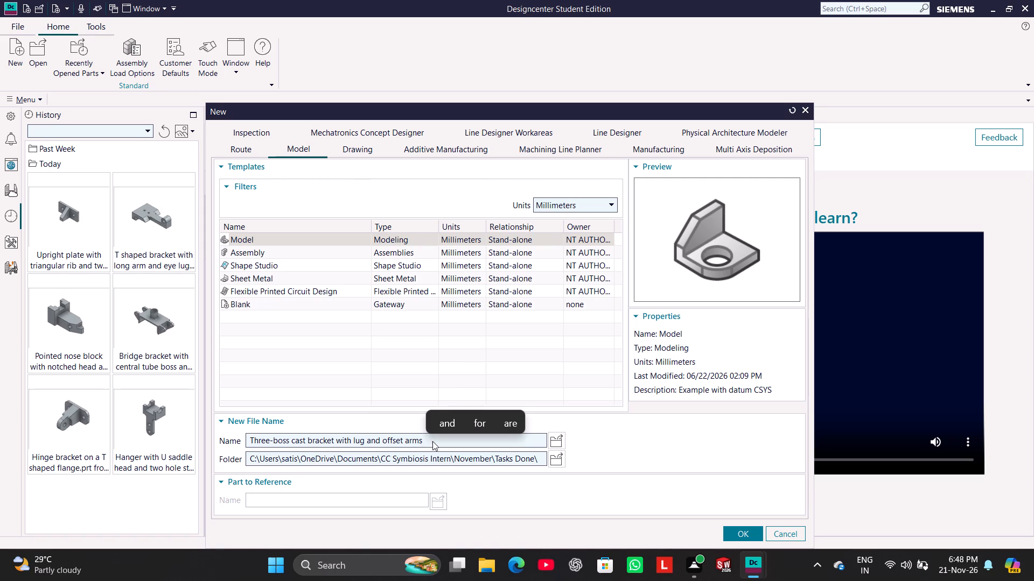
Copy the complete new file name and create the part from the Model template.
drag(439, 442, 342, 447)
drag(424, 440, 351, 433)
double_click(419, 441)
drag(425, 441, 389, 444)
click(386, 423)
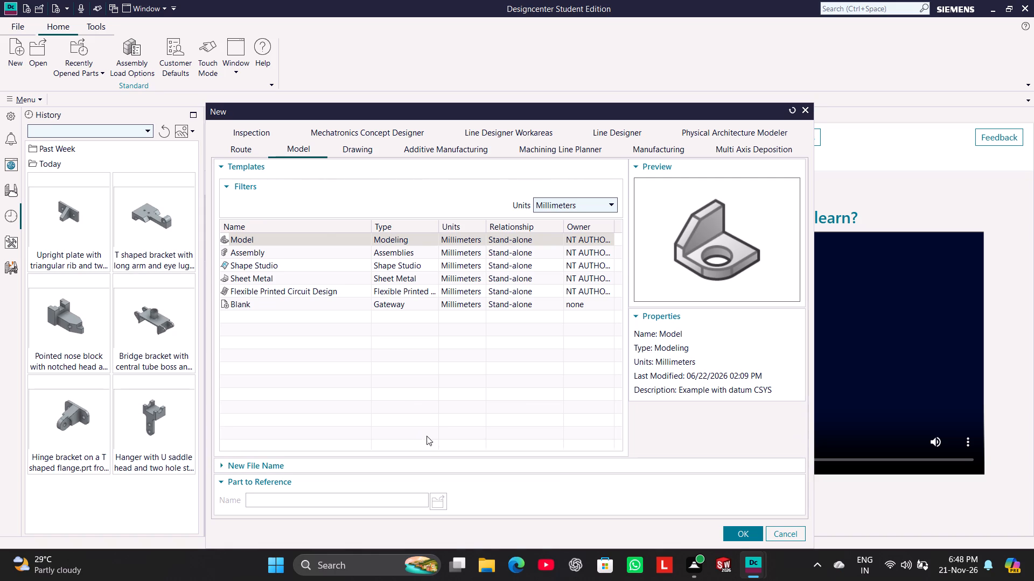
click(404, 460)
drag(431, 442, 377, 442)
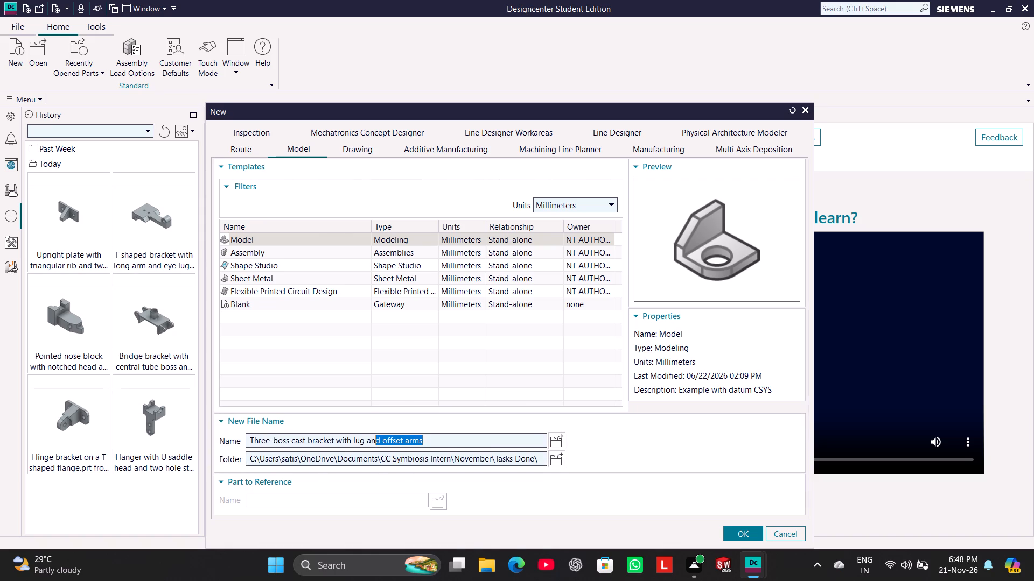
drag(377, 442, 223, 424)
key(ctrl+c)
drag(237, 420, 529, 446)
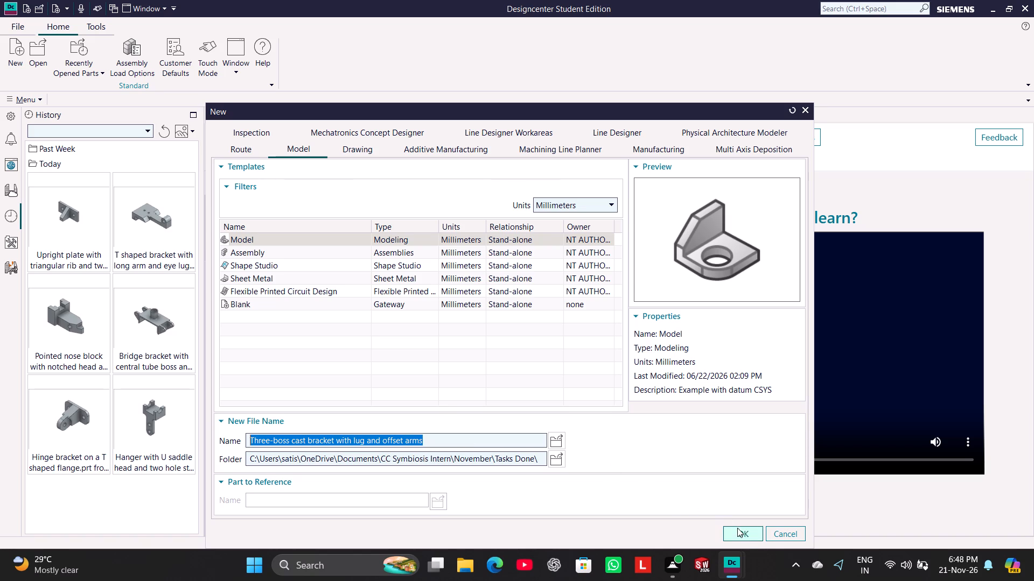
click(745, 535)
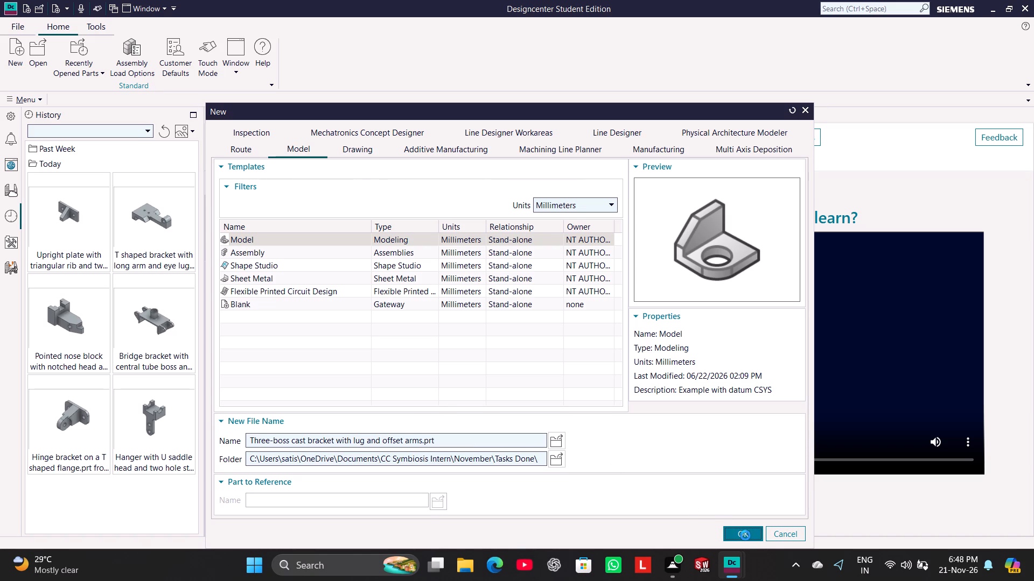
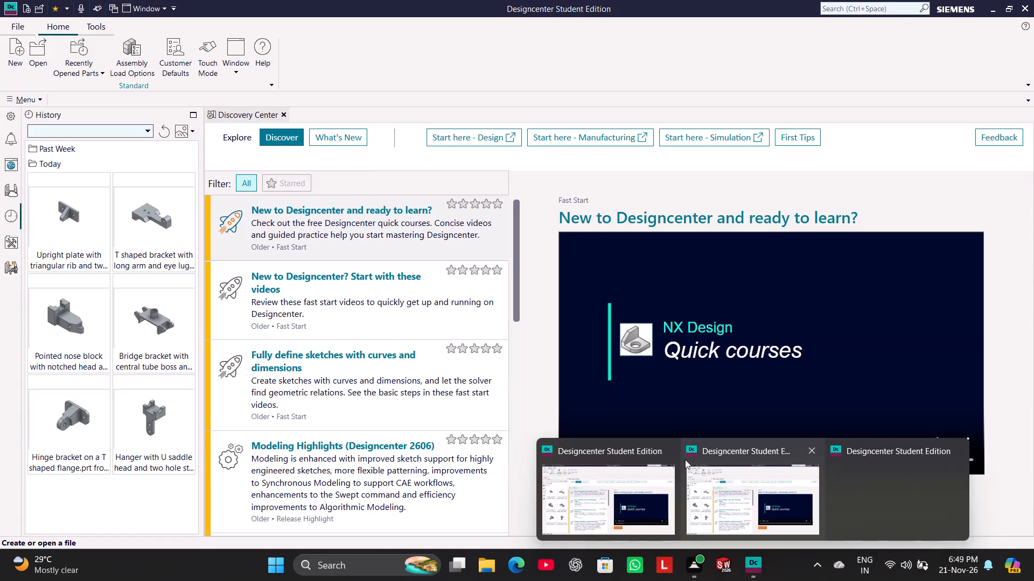
Close the extra Designcenter windows, keeping the new bracket part's window open, and dismiss the Application Access tip.
click(670, 449)
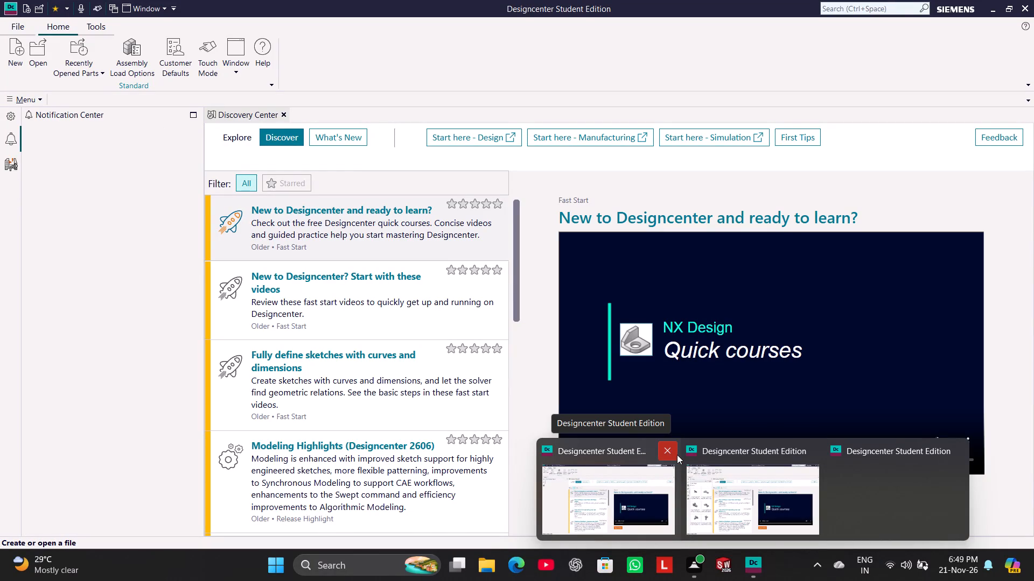
click(671, 451)
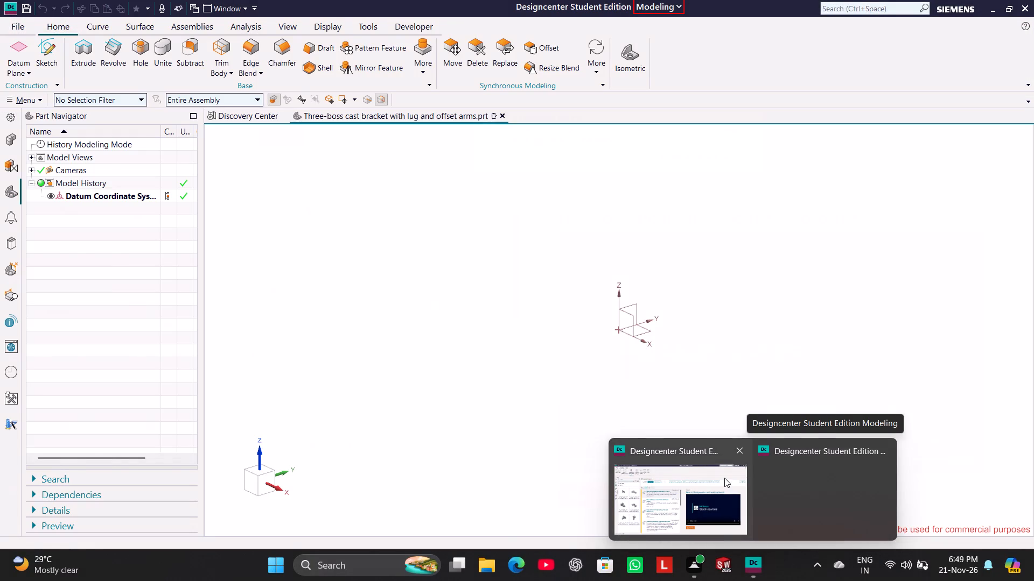
click(758, 486)
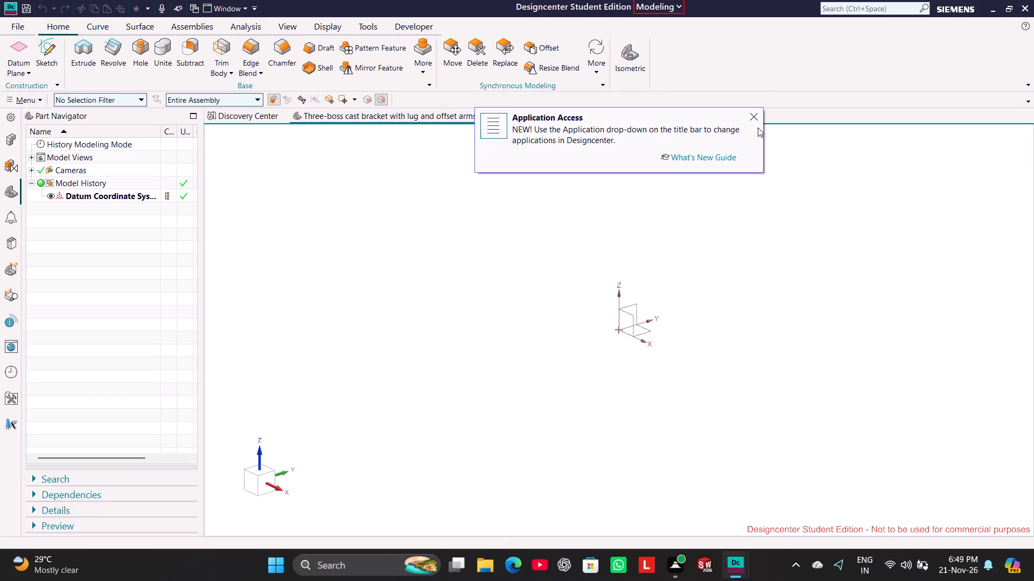
click(753, 117)
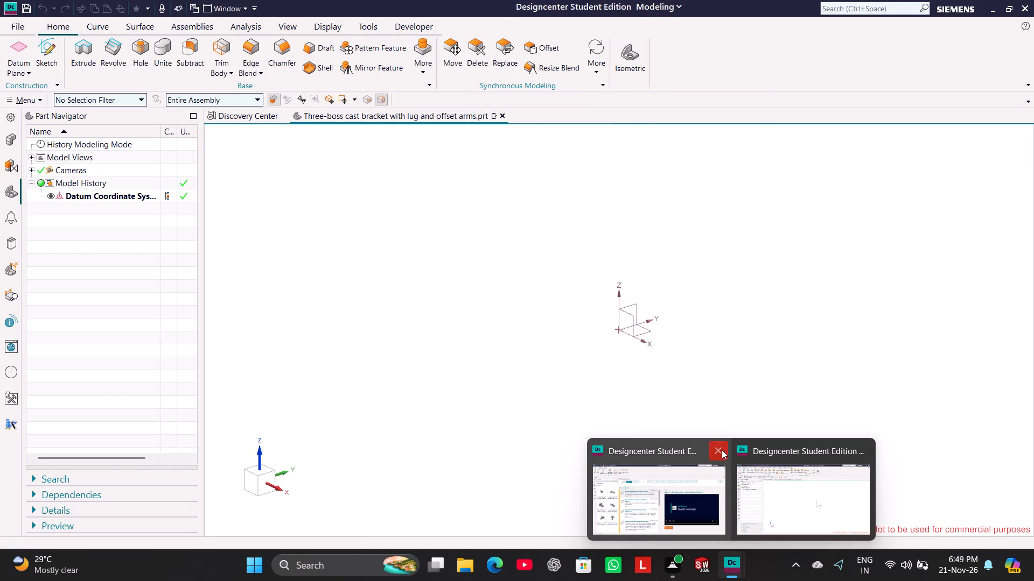
click(715, 449)
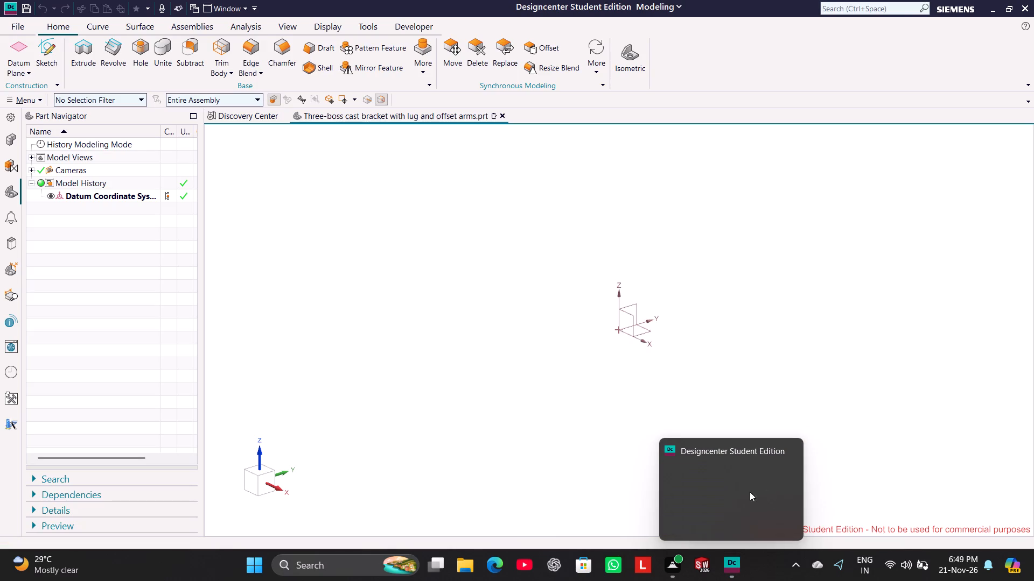
click(724, 506)
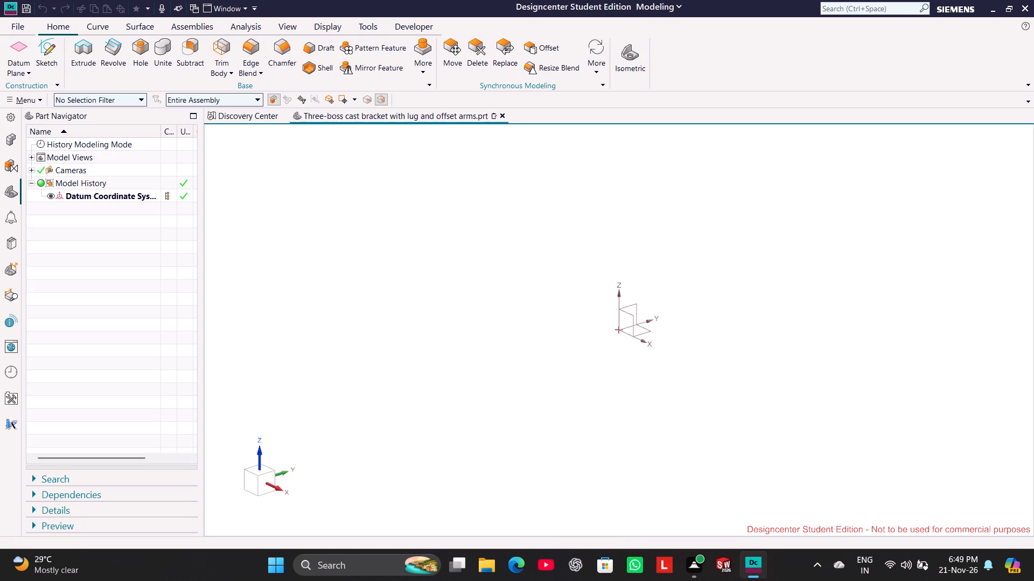
Start recording a C# journal in Tasks Done, using the copied part name "Three-boss cast bracket with lug and offset arms" as its file name.
click(417, 26)
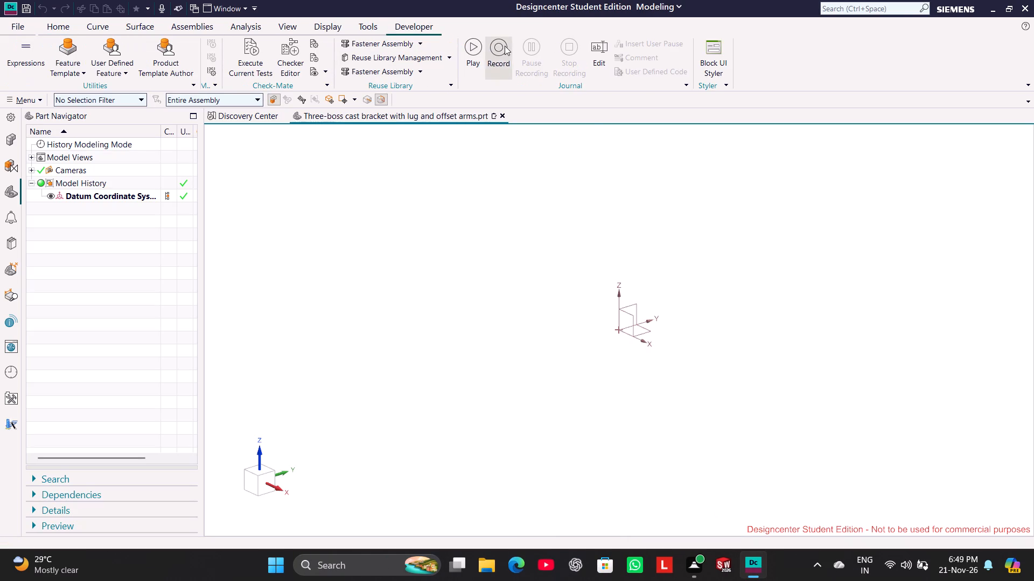
click(505, 46)
click(320, 345)
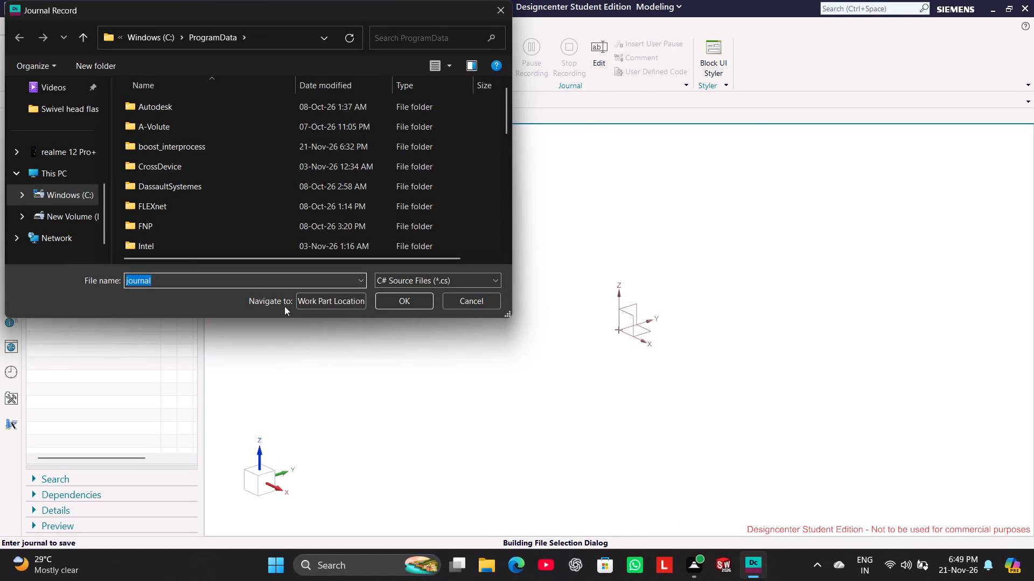
scroll(77, 168, up, 2)
click(77, 176)
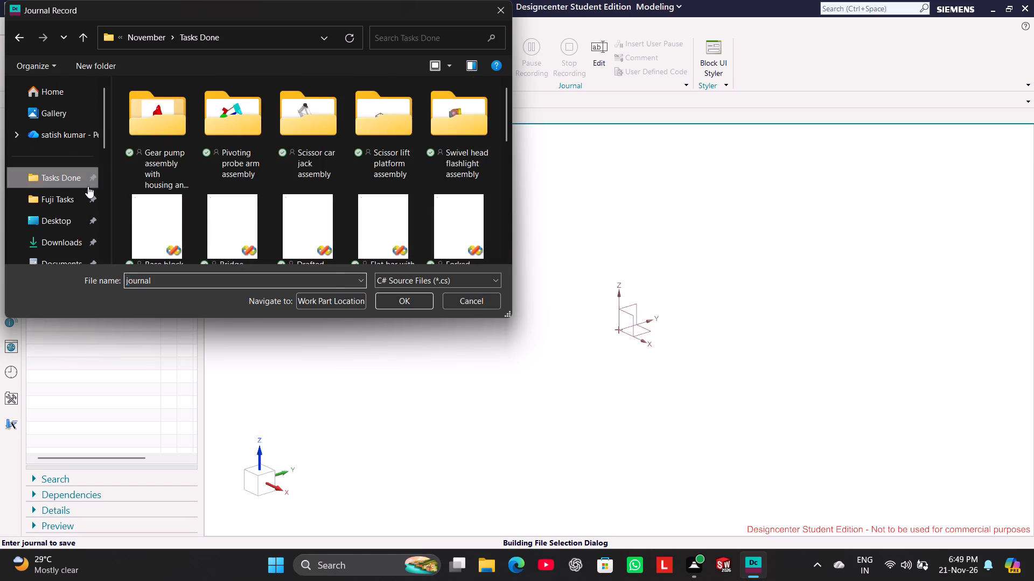
double_click(306, 278)
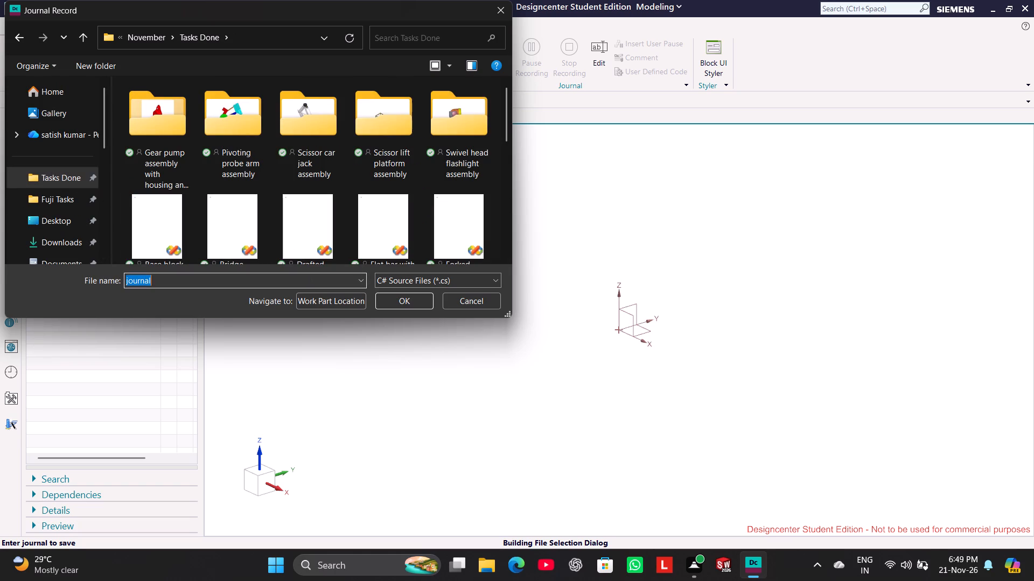
right_click(306, 278)
click(347, 329)
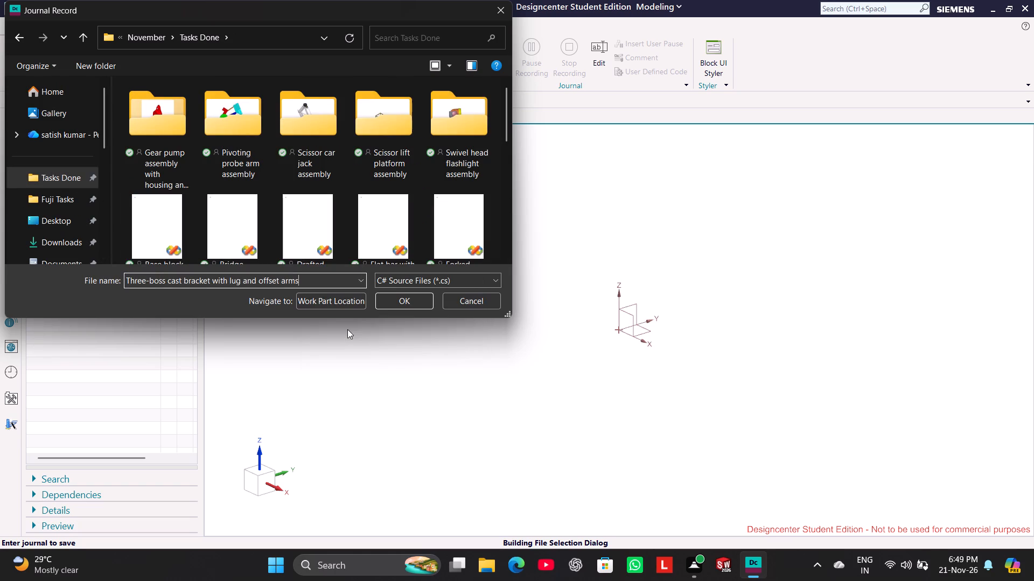
click(400, 300)
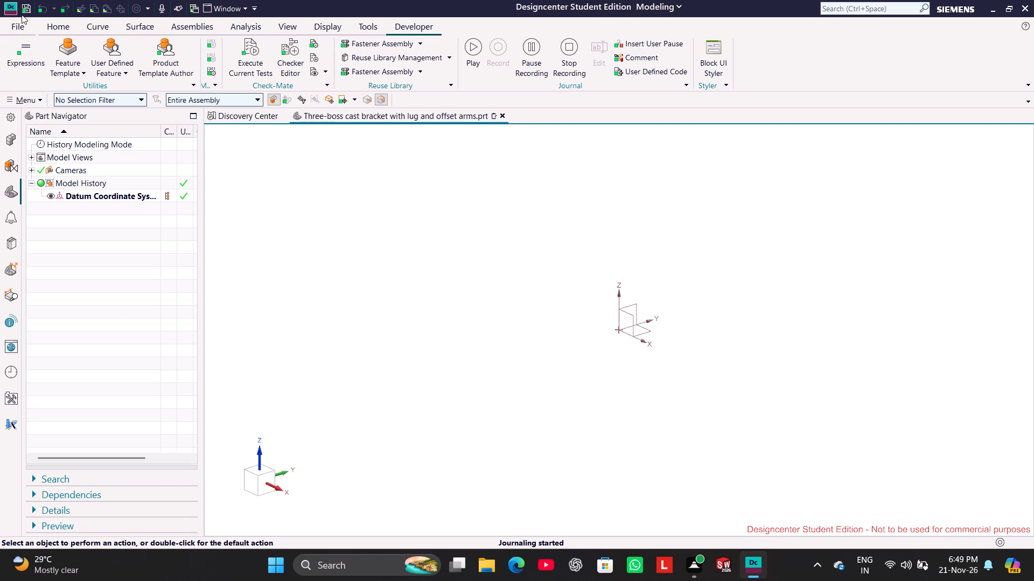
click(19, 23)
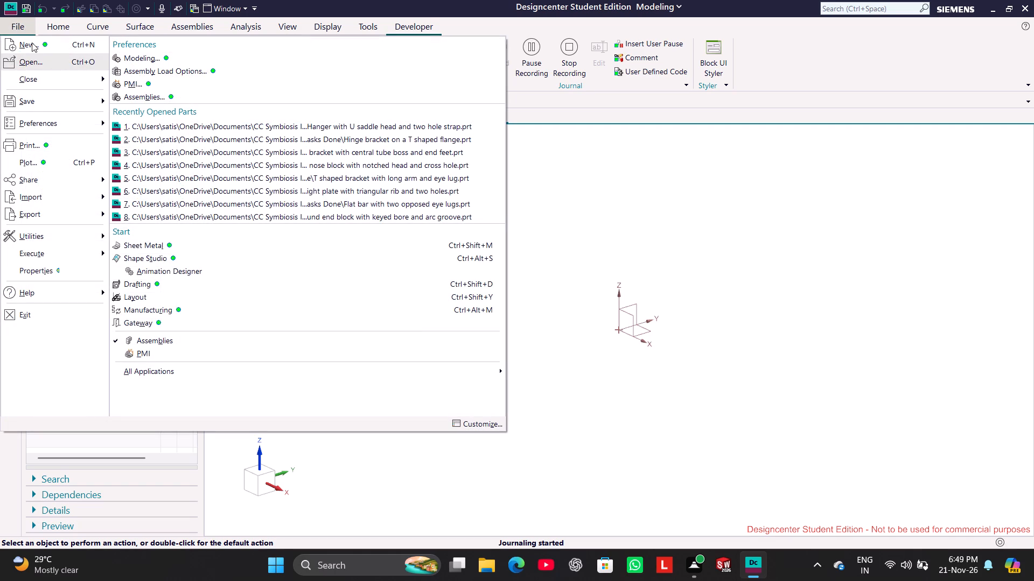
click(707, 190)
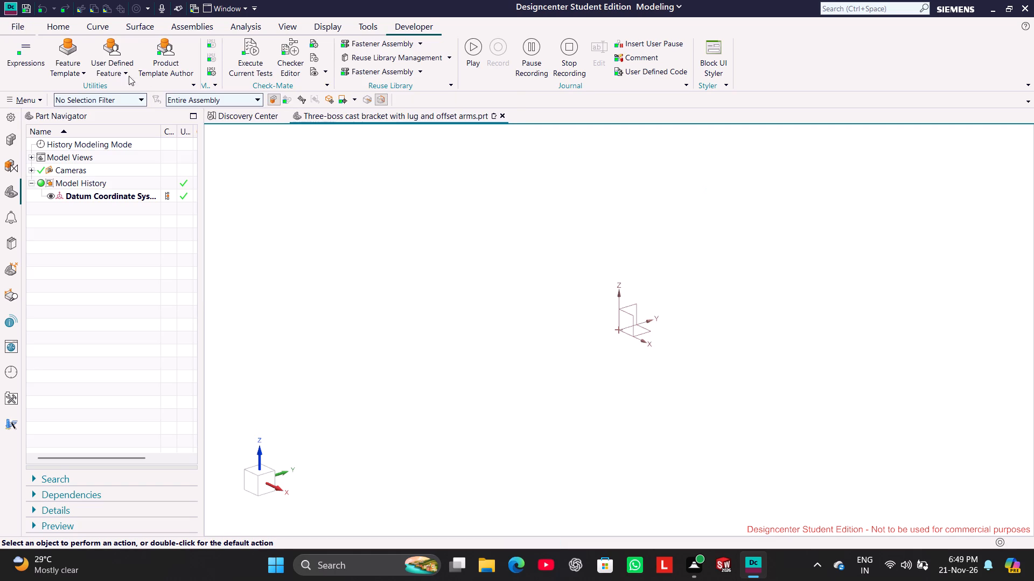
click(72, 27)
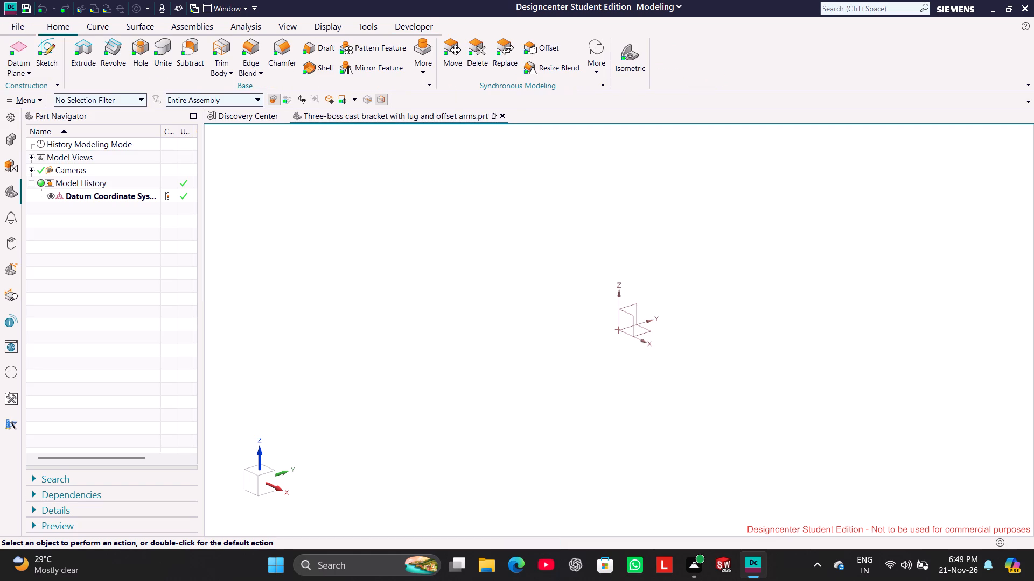
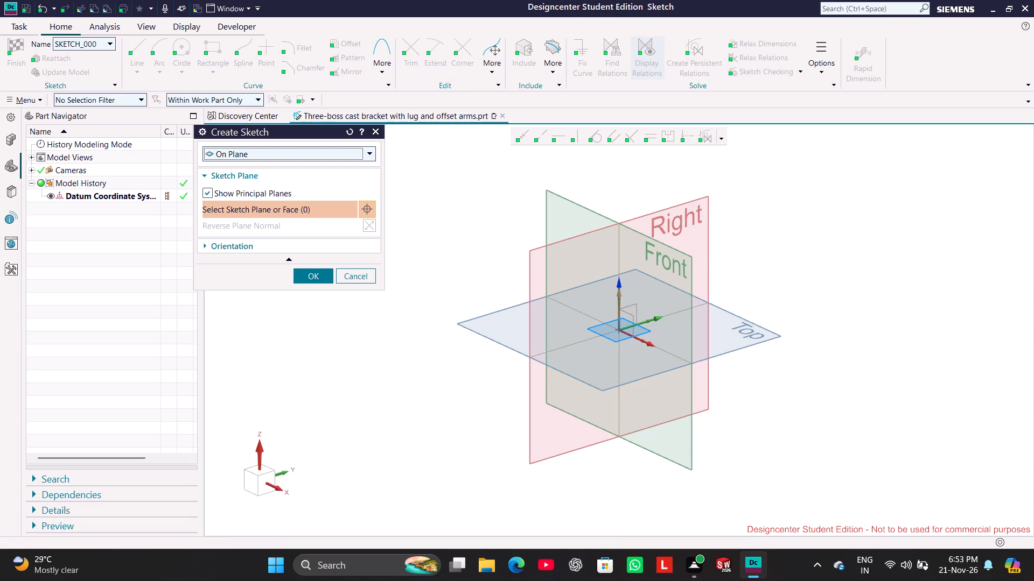
Sketch a 32 mm diameter circle centred on the origin of the Front plane and finish the sketch.
click(563, 201)
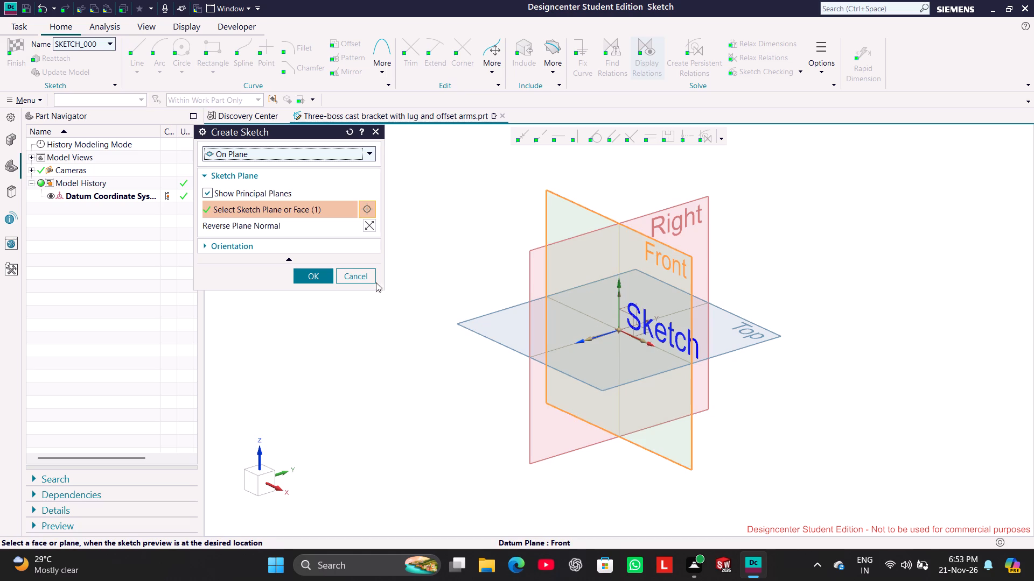
click(307, 276)
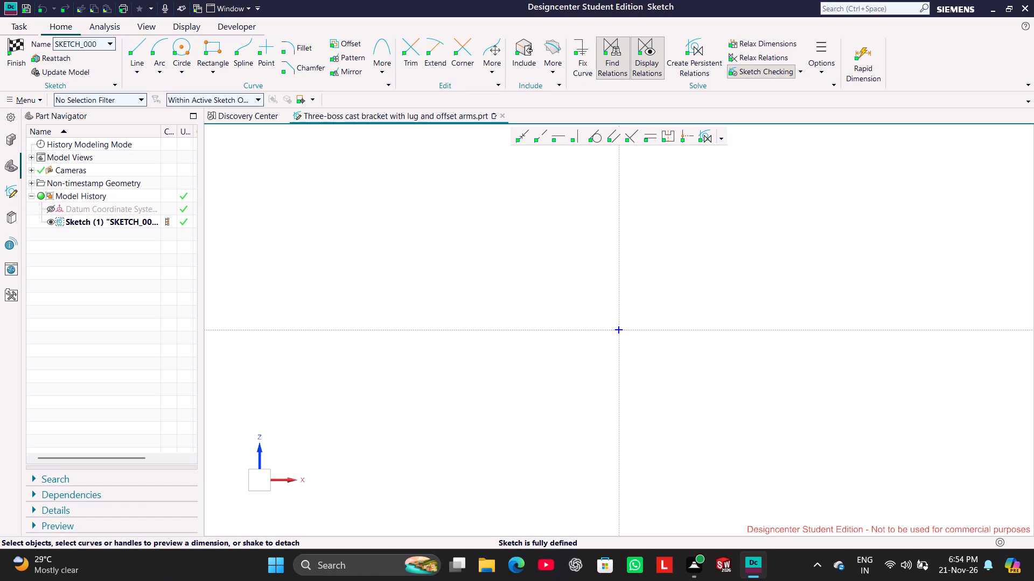
click(177, 45)
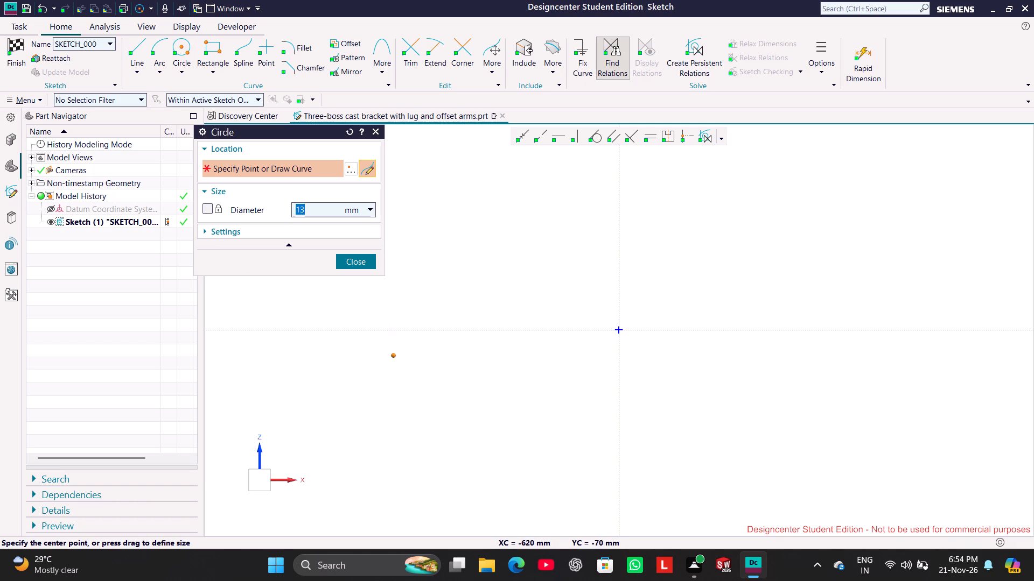
click(618, 329)
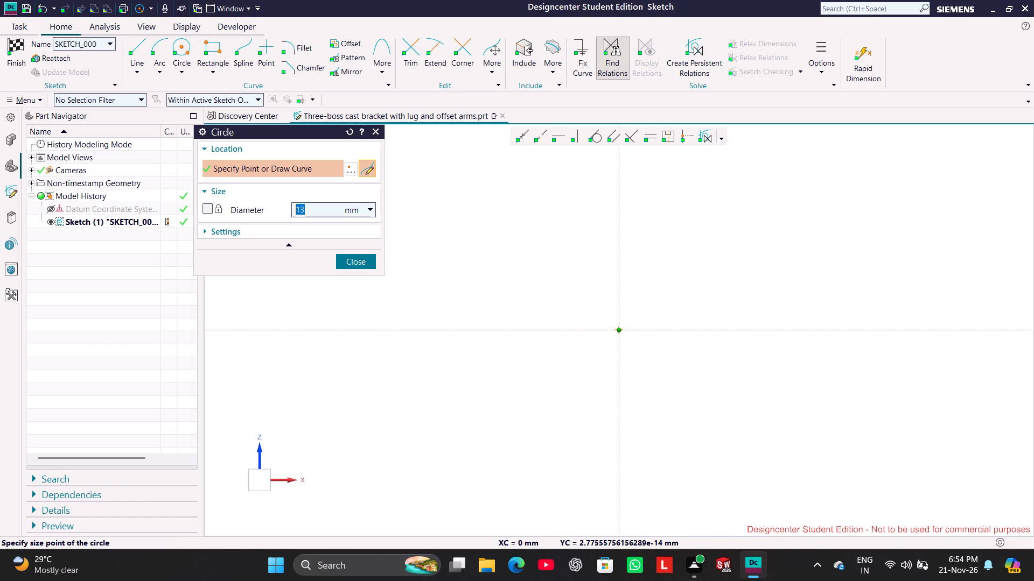
text(32)
key(Return)
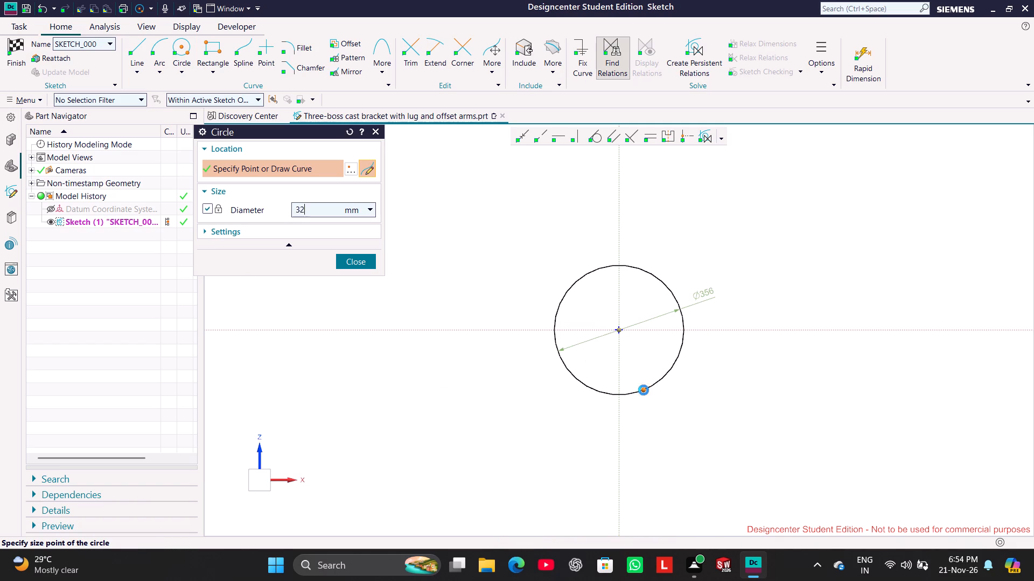
click(362, 264)
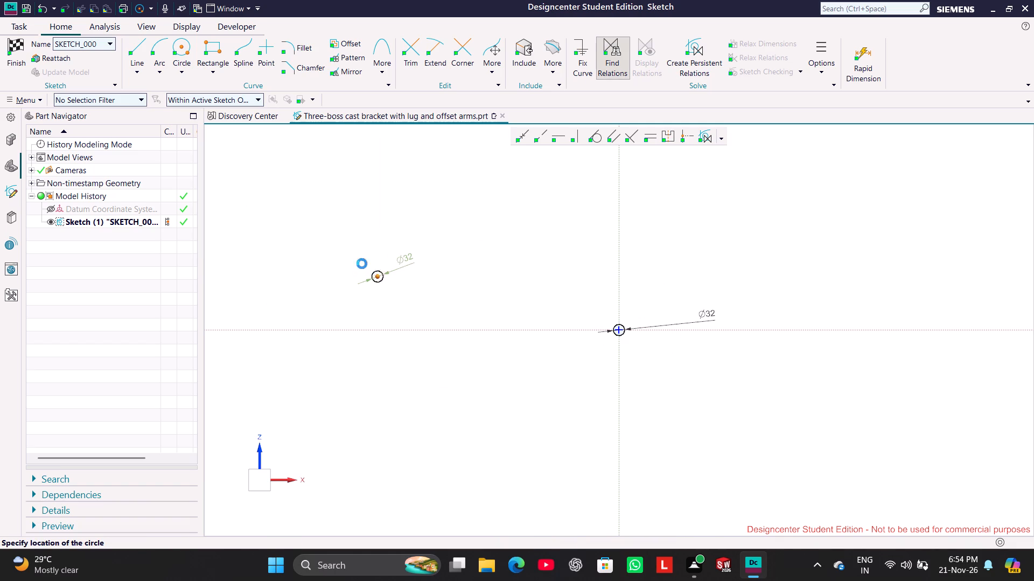
scroll(679, 296, up, 6)
drag(813, 354, 565, 357)
click(561, 446)
scroll(450, 462, up, 6)
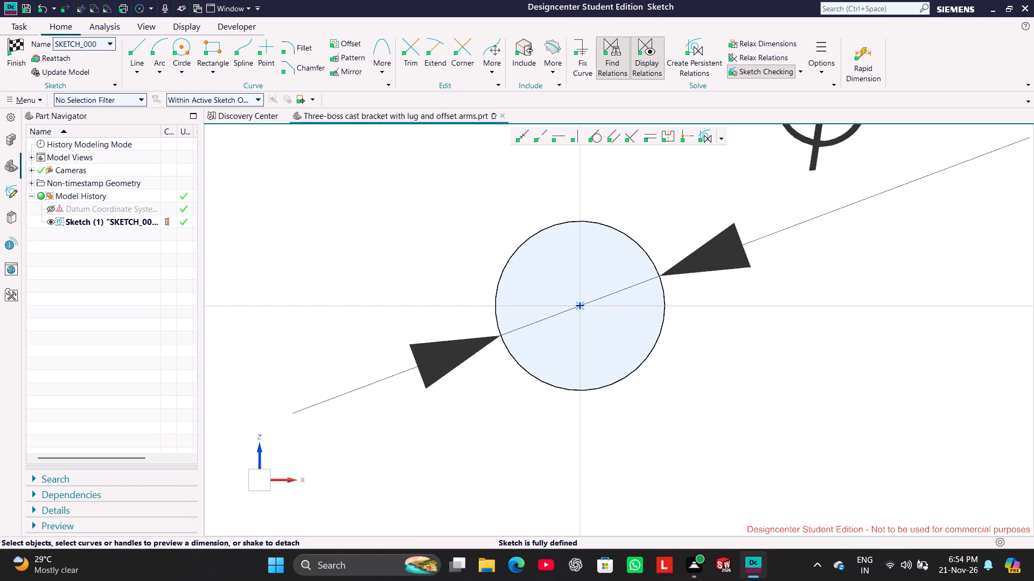
scroll(585, 193, down, 1)
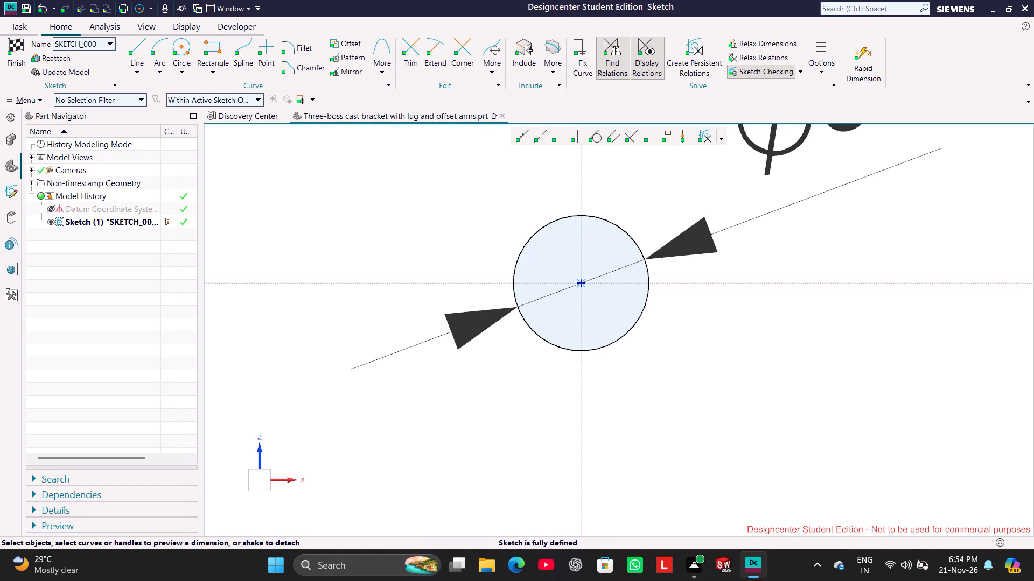
click(21, 56)
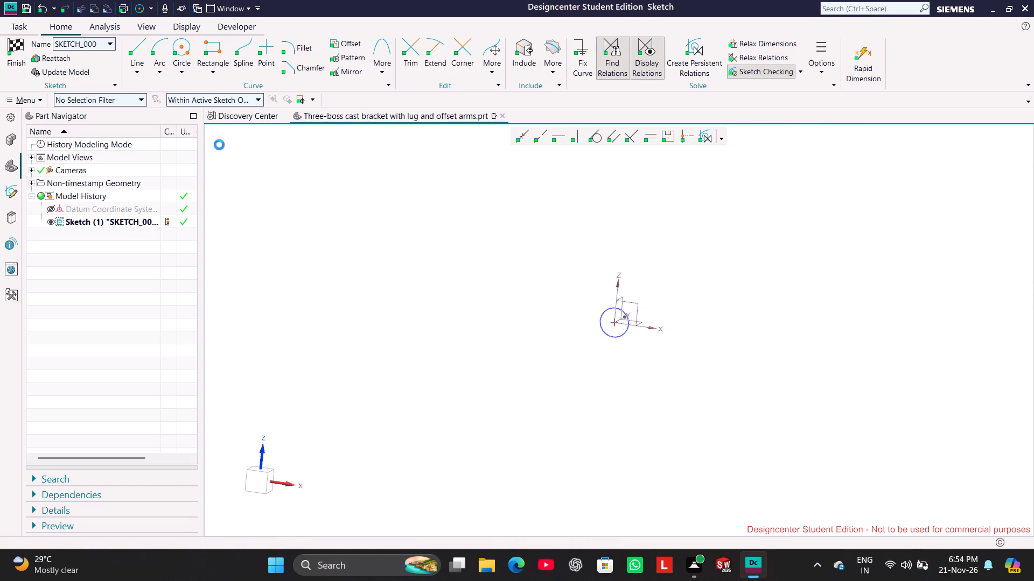
Extrude the circle sketch symmetrically with a width of 50 mm as a solid cylinder.
right_click(125, 211)
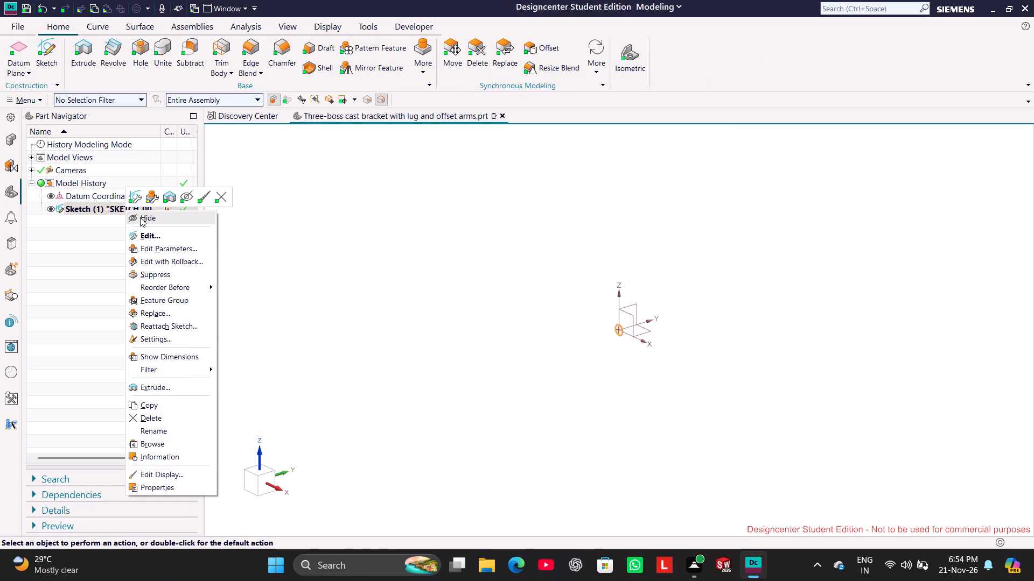
click(169, 202)
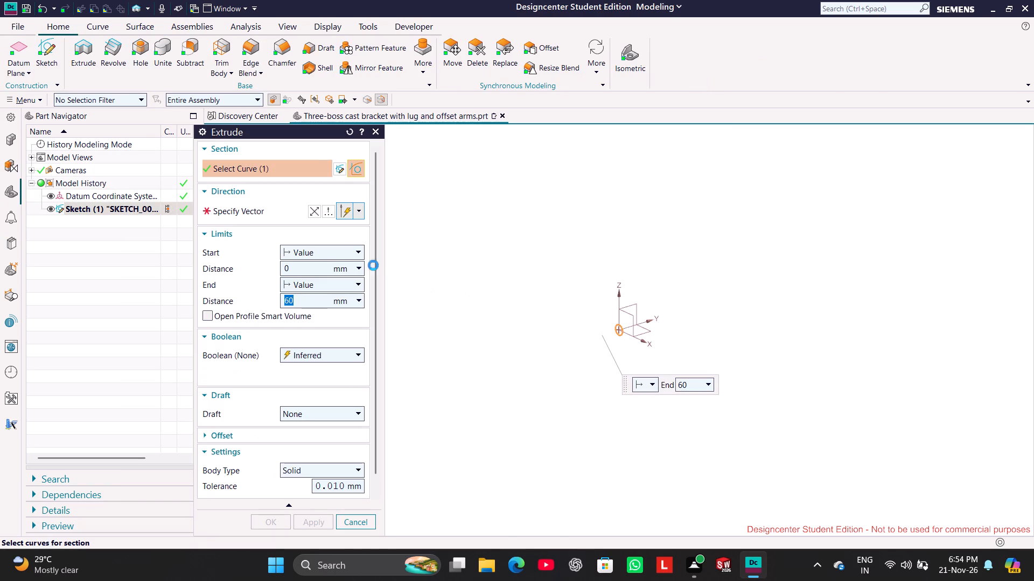
click(350, 249)
click(353, 277)
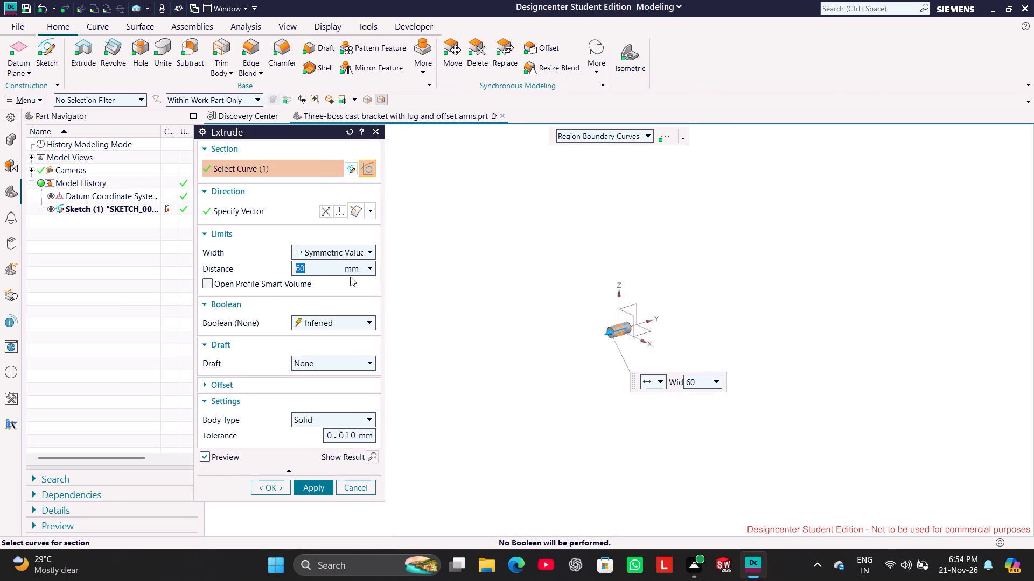
text(50)
key(Return)
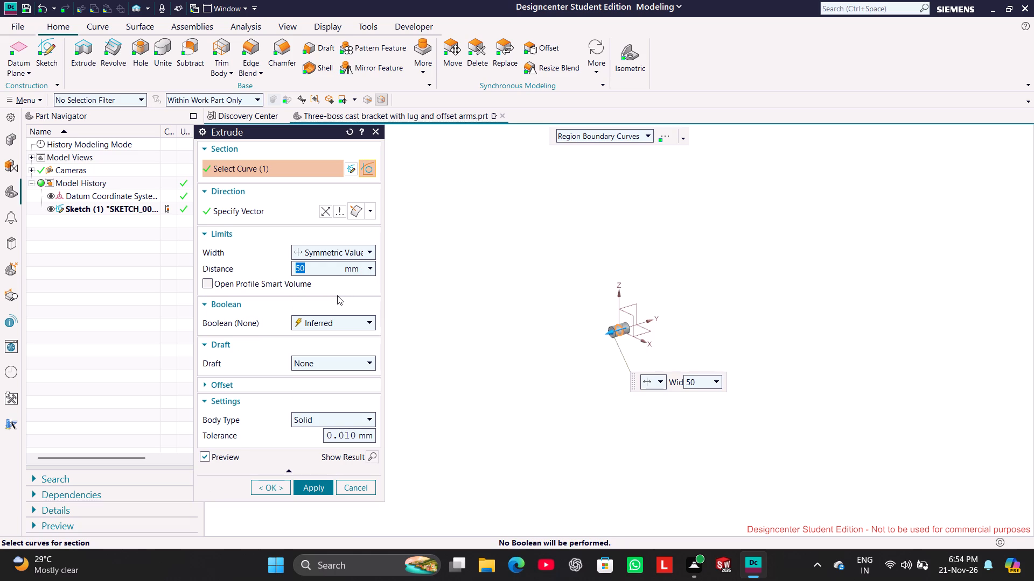
click(320, 486)
click(360, 492)
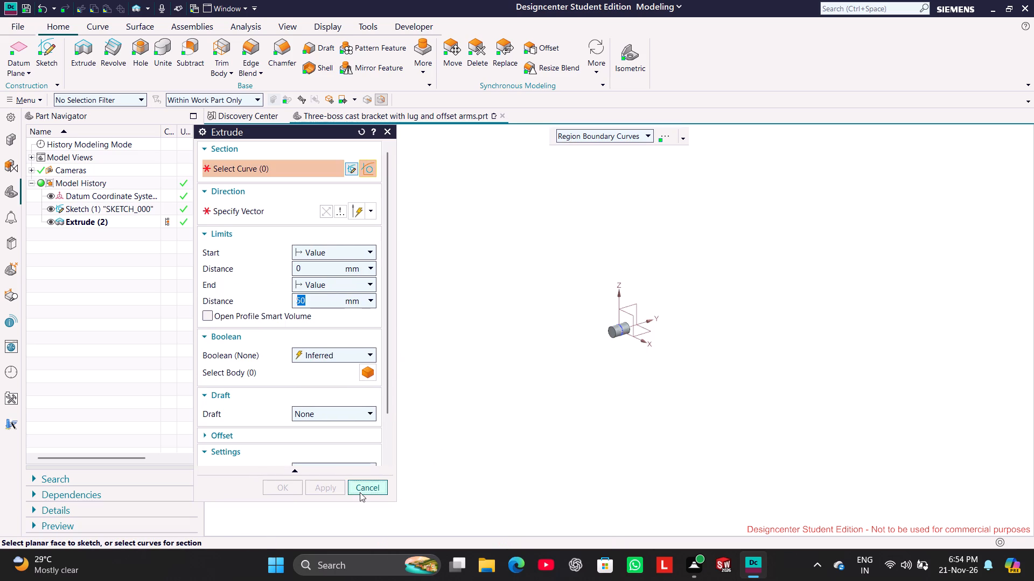
Reopen the Front-plane circle sketch for editing.
right_click(104, 209)
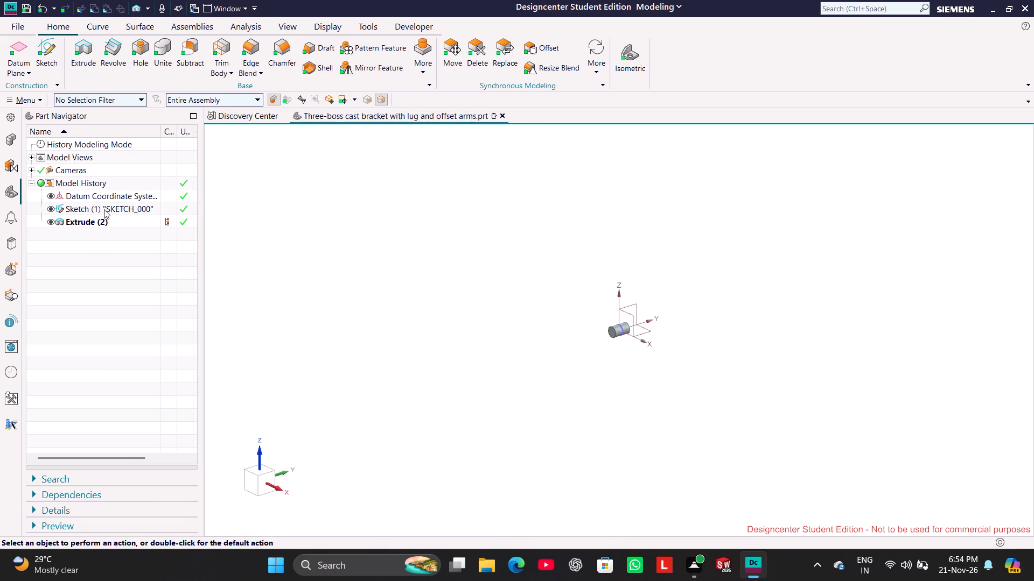
click(132, 197)
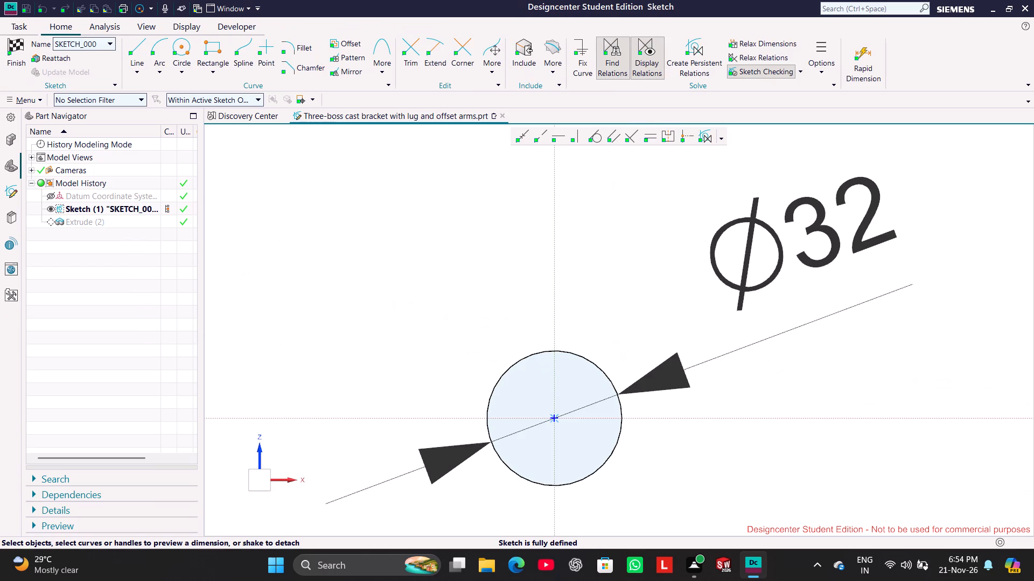
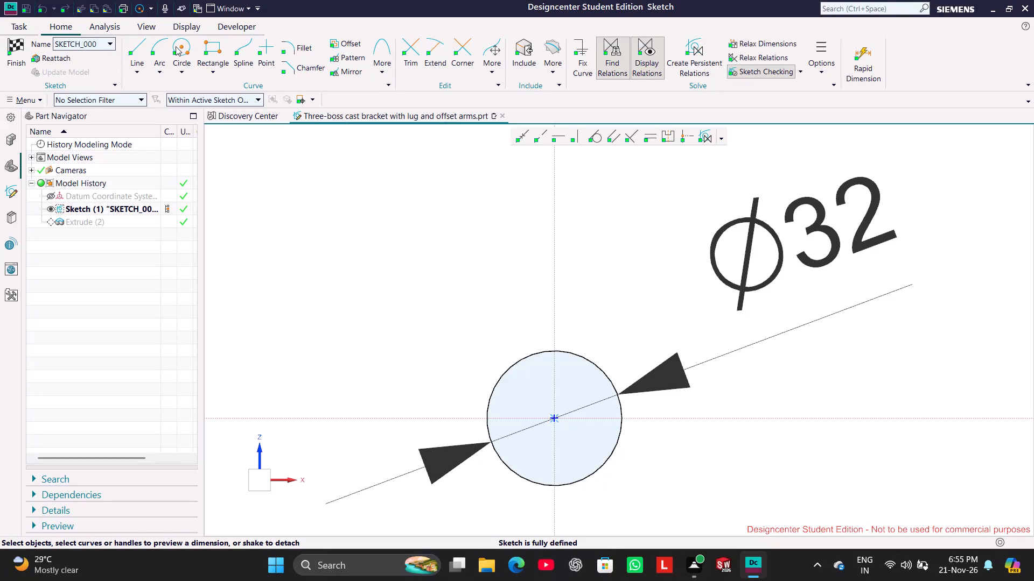
Add a 20 mm diameter circle centred on the origin, concentric with the 32 mm circle, and finish the sketch.
click(176, 46)
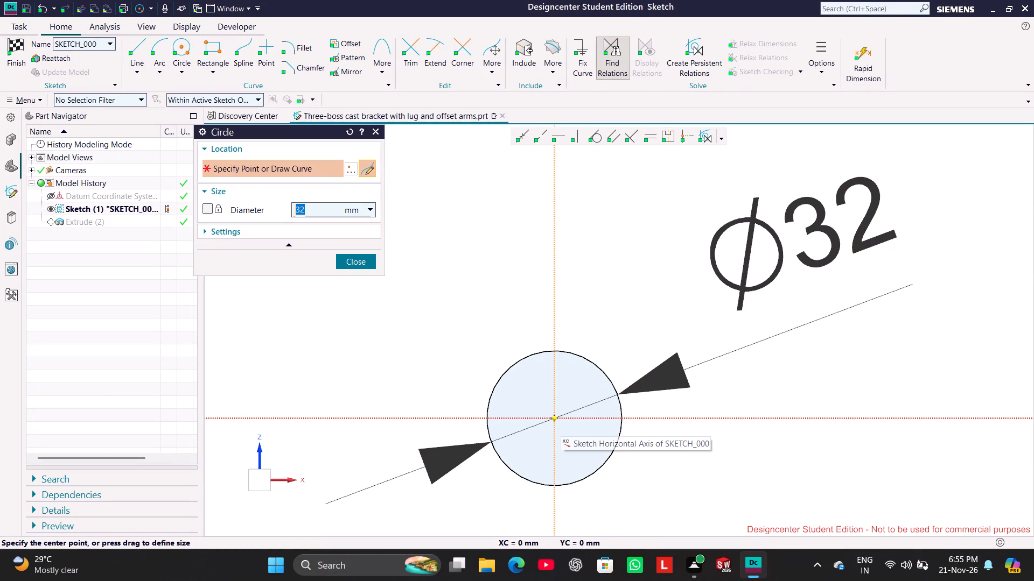
click(562, 423)
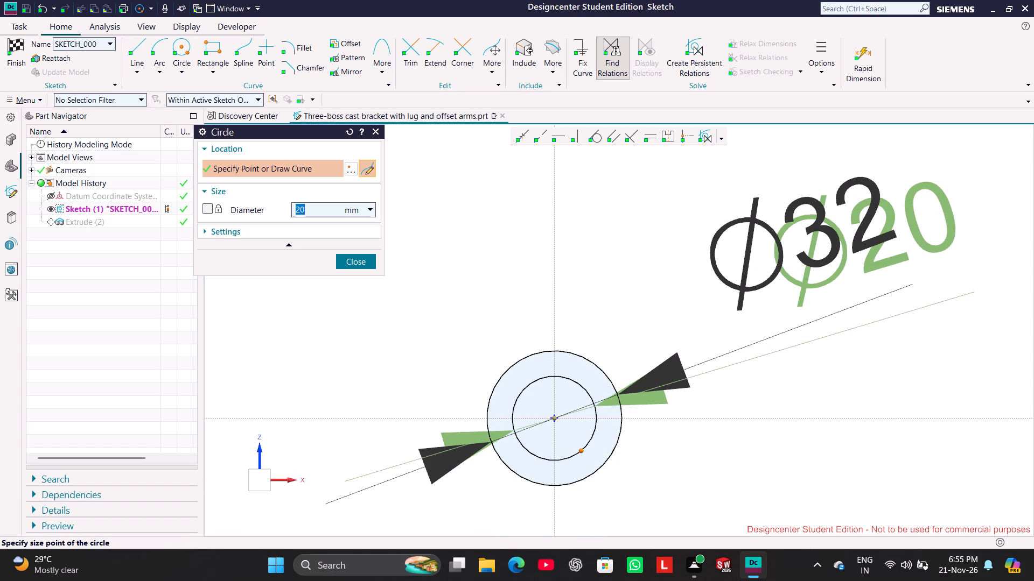
text(20.)
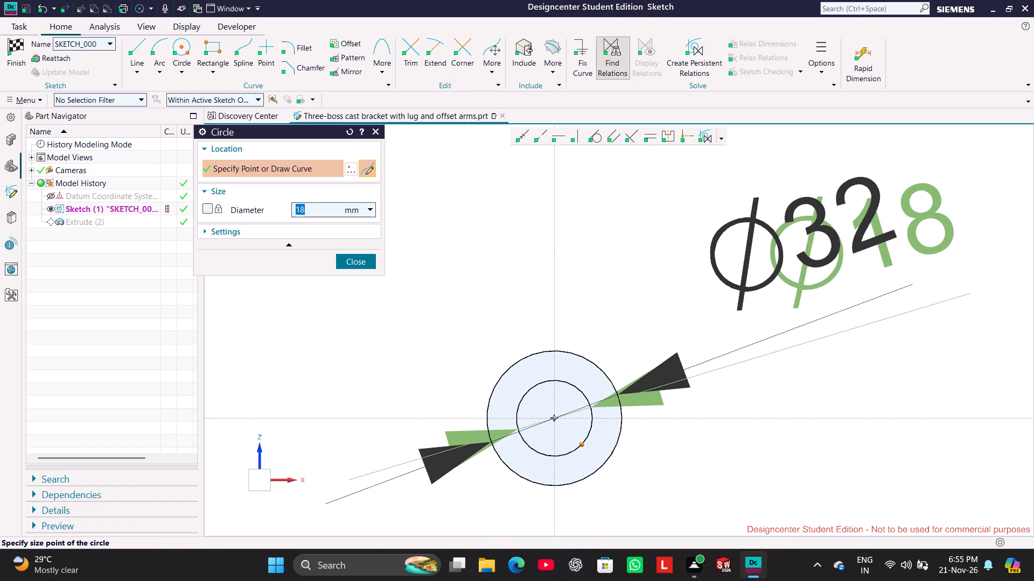
text(20)
key(Return)
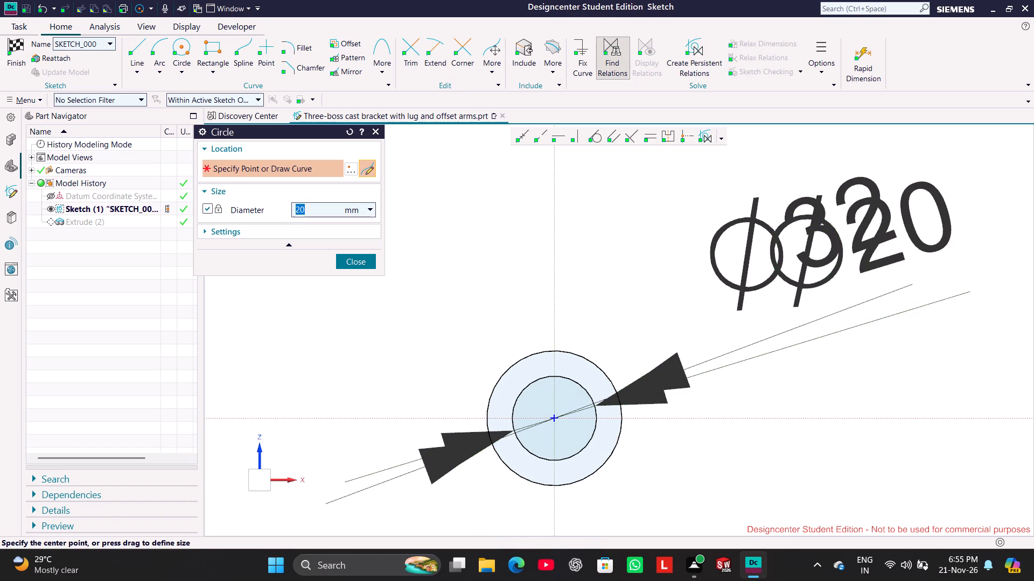
click(370, 258)
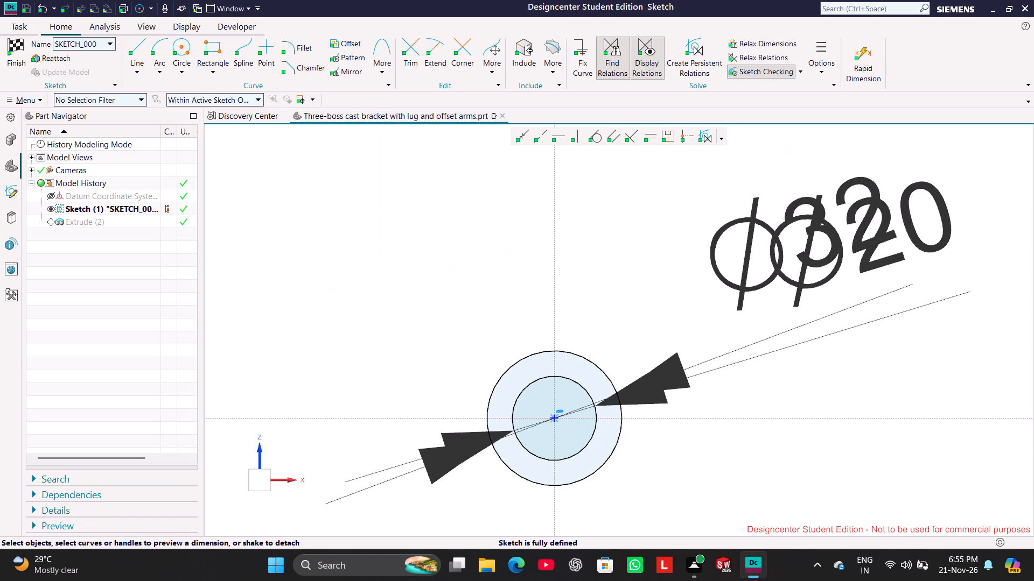
click(11, 49)
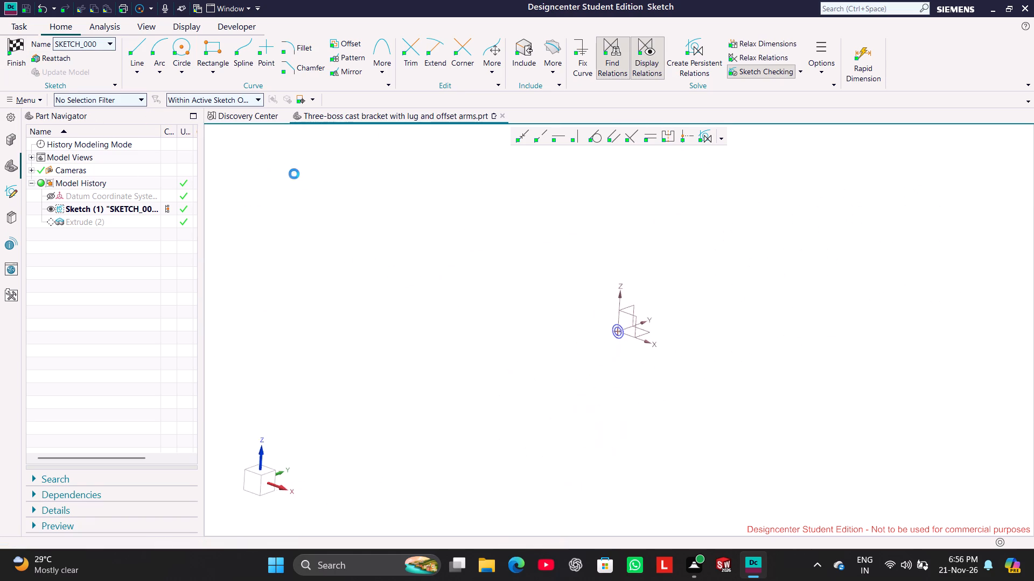
Hide the circle sketch and the datum coordinate system so that only the hollow cylinder is shown.
scroll(632, 312, up, 4)
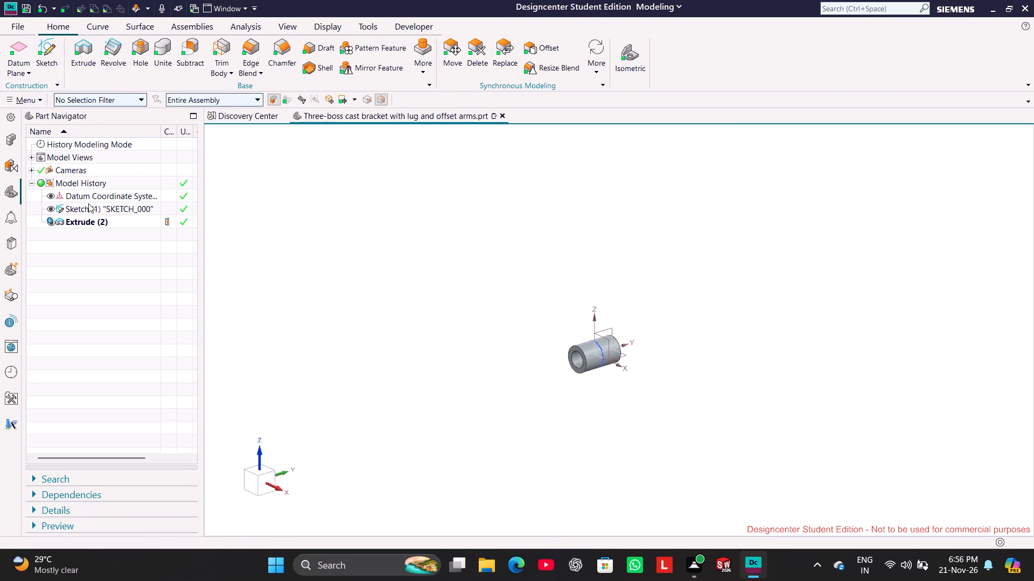
click(50, 210)
click(414, 228)
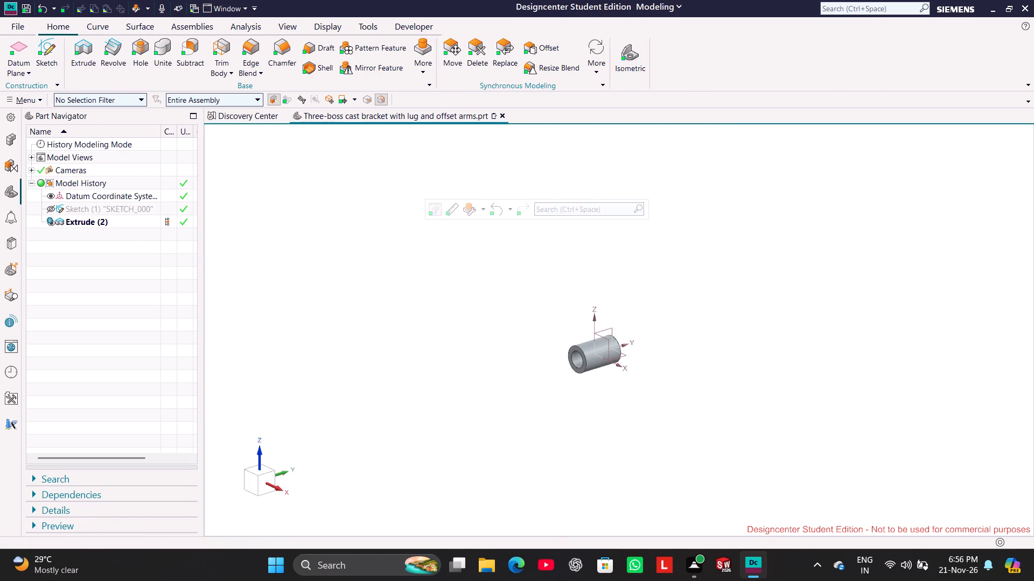
click(49, 195)
click(413, 196)
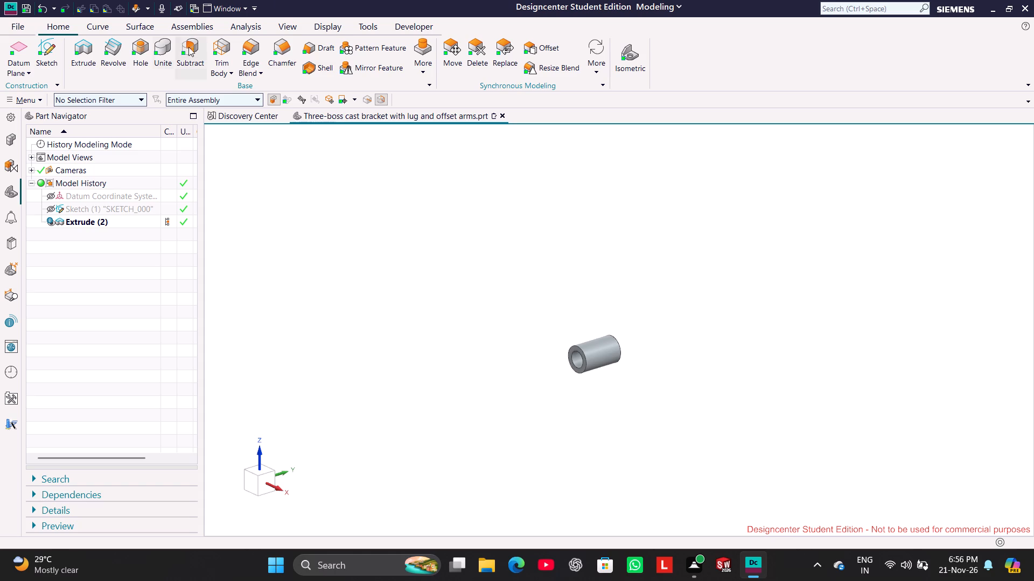
Create a new sketch on the Right plane.
click(38, 58)
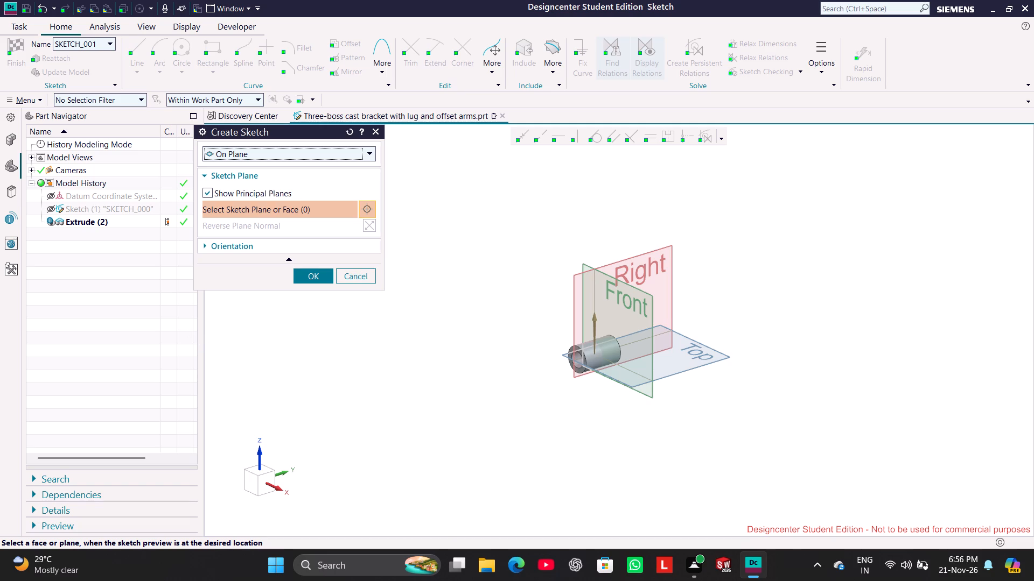
click(659, 247)
click(312, 274)
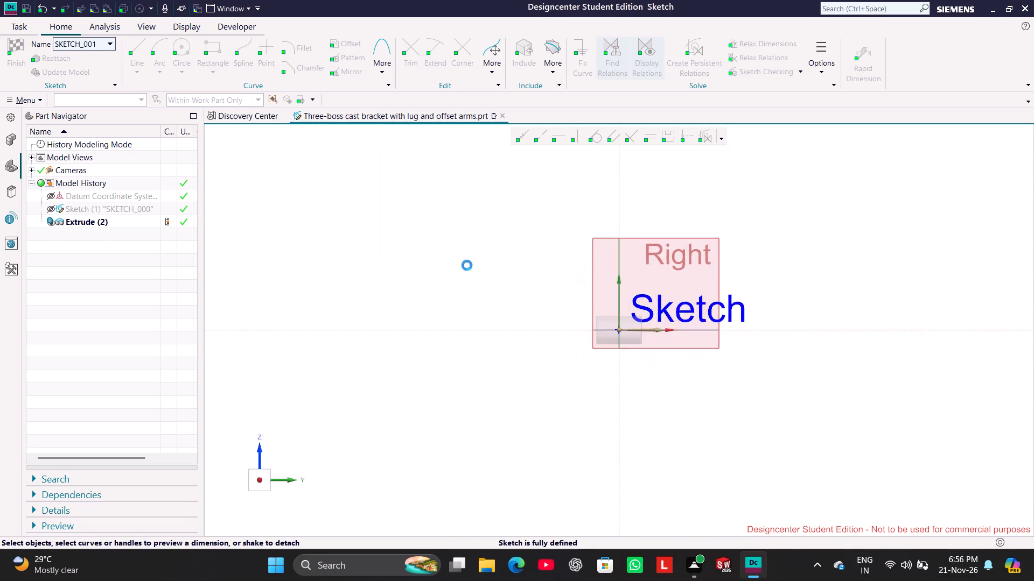
click(498, 259)
scroll(686, 197, up, 2)
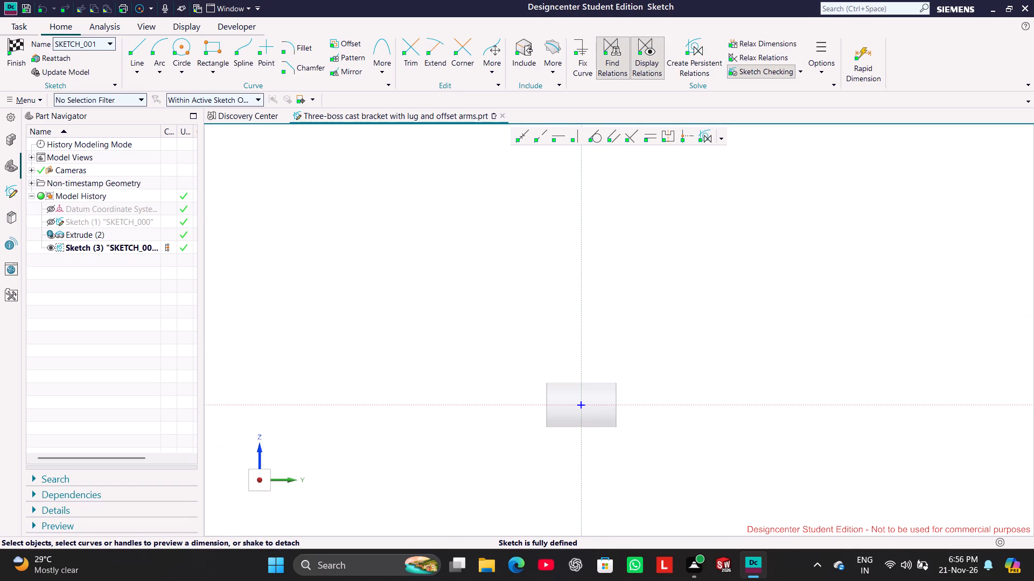
Draw a closed ten-line stepped profile up from the horizontal axis, with a base about 33 mm wide and a first +Y-side edge about 81 mm high.
click(132, 48)
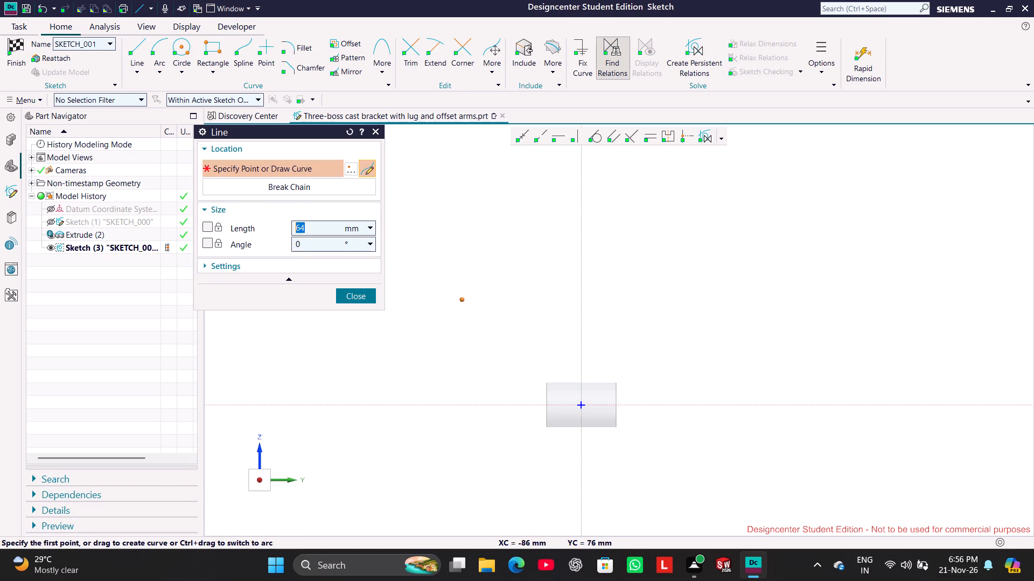
click(599, 403)
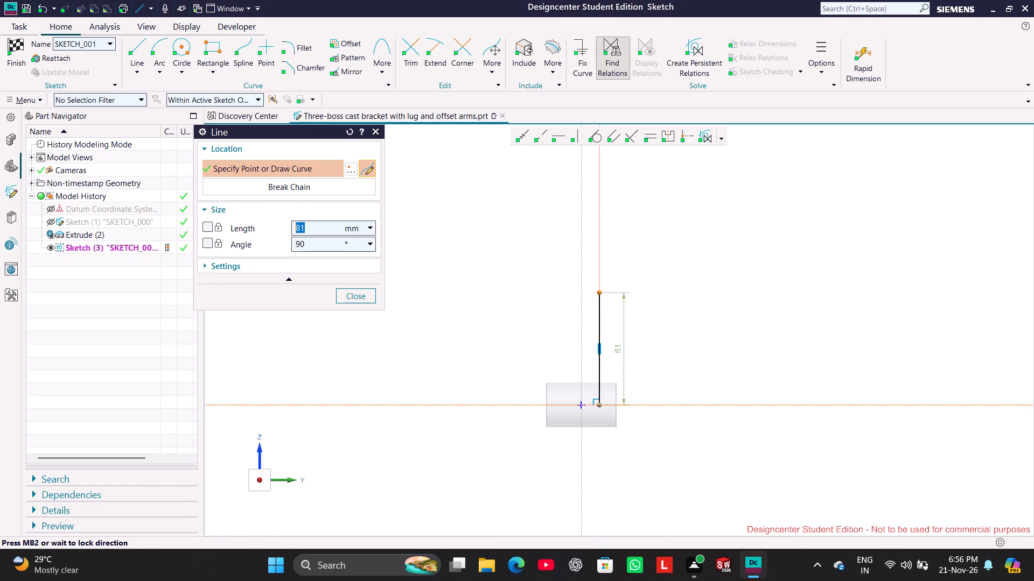
click(596, 292)
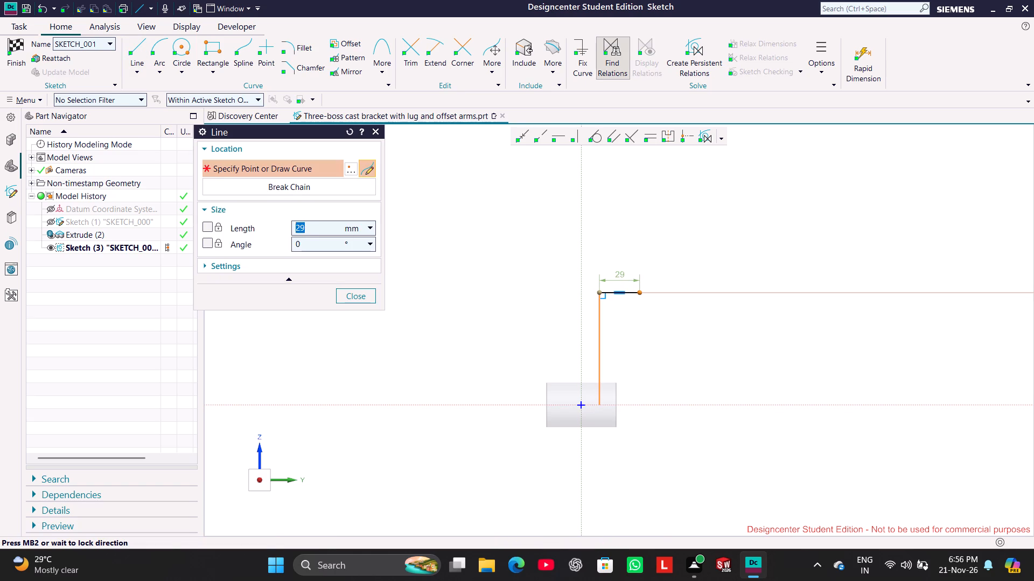
click(640, 292)
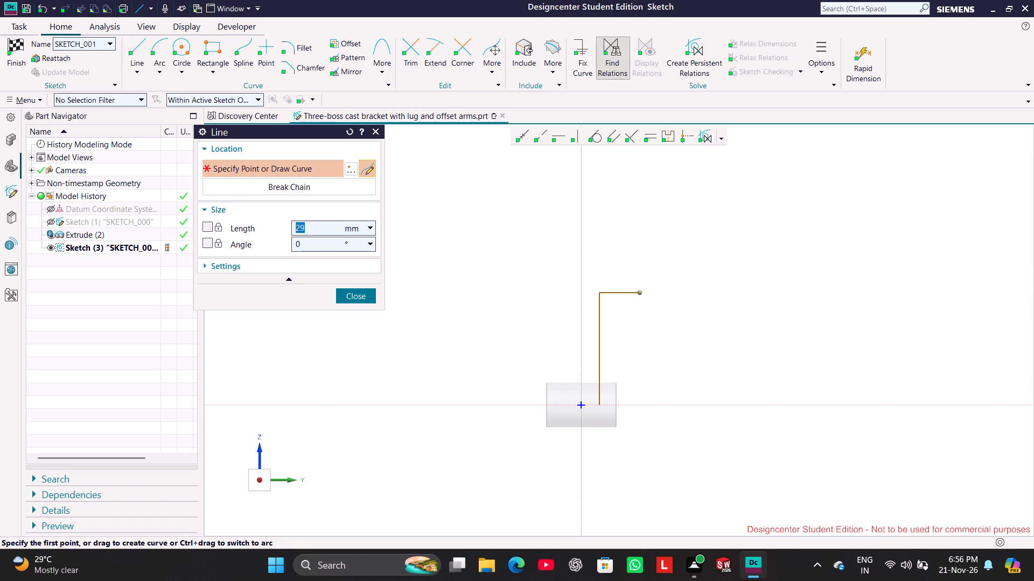
click(636, 233)
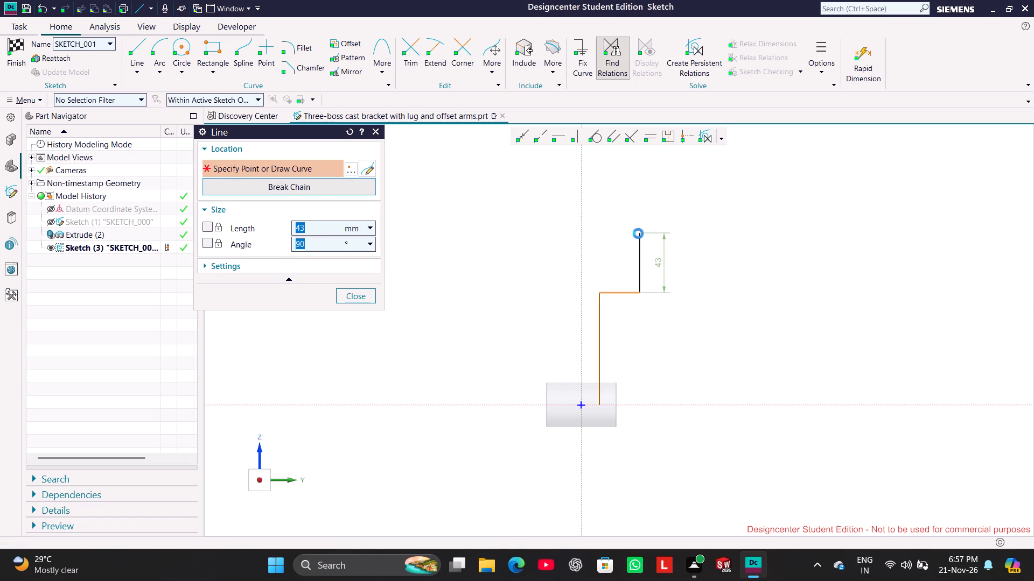
click(657, 233)
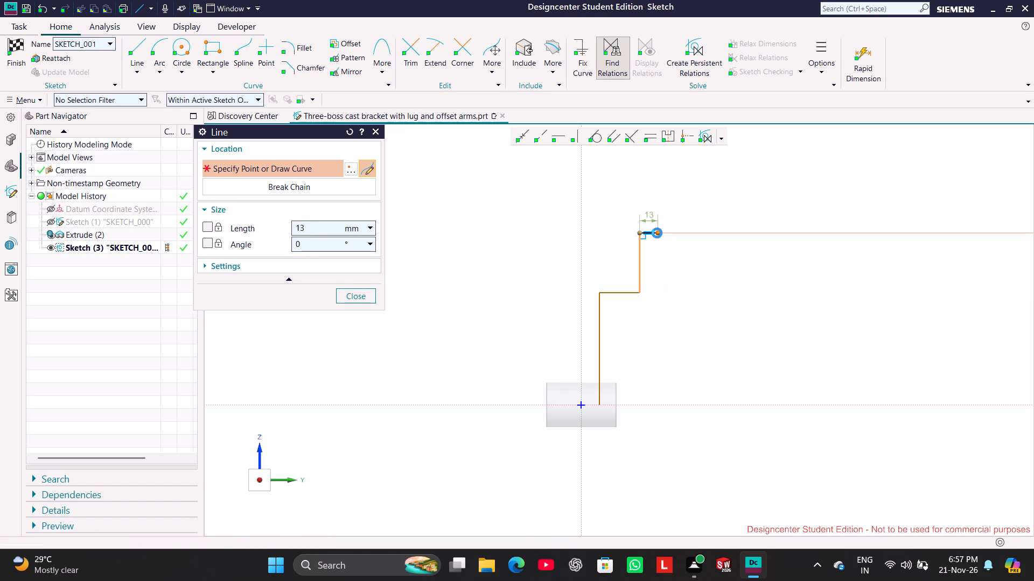
scroll(663, 159, down, 1)
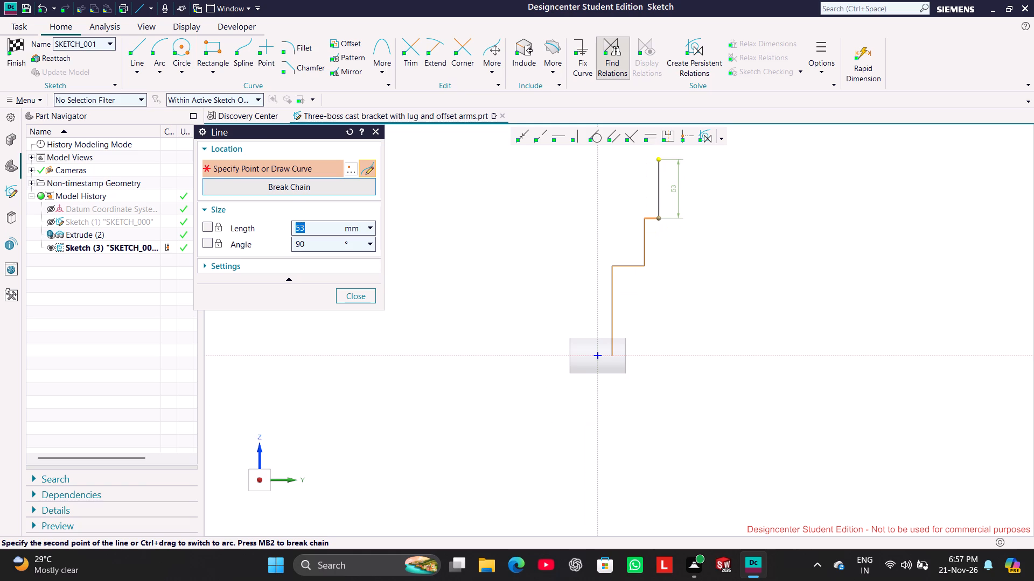
click(663, 149)
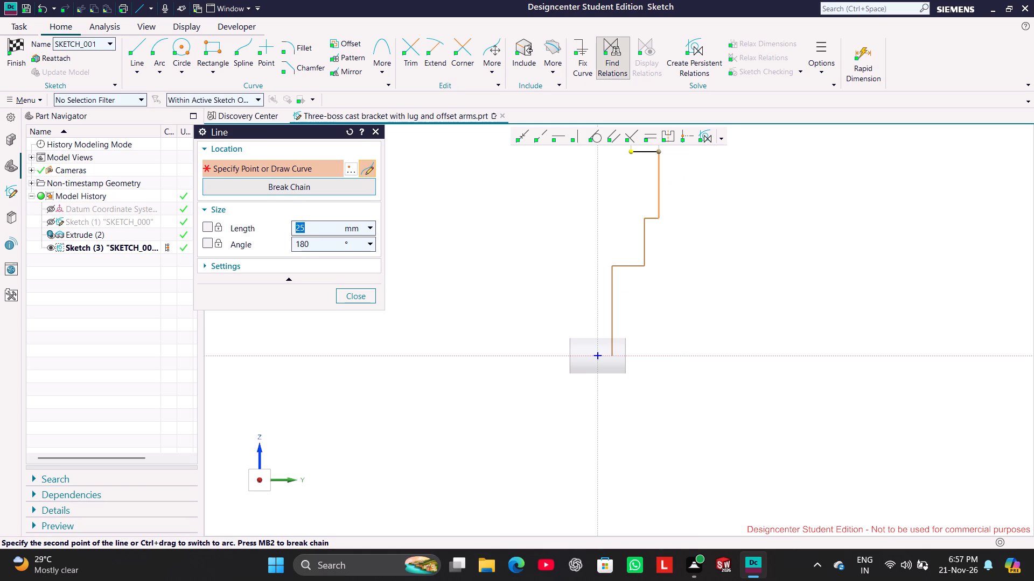
click(630, 154)
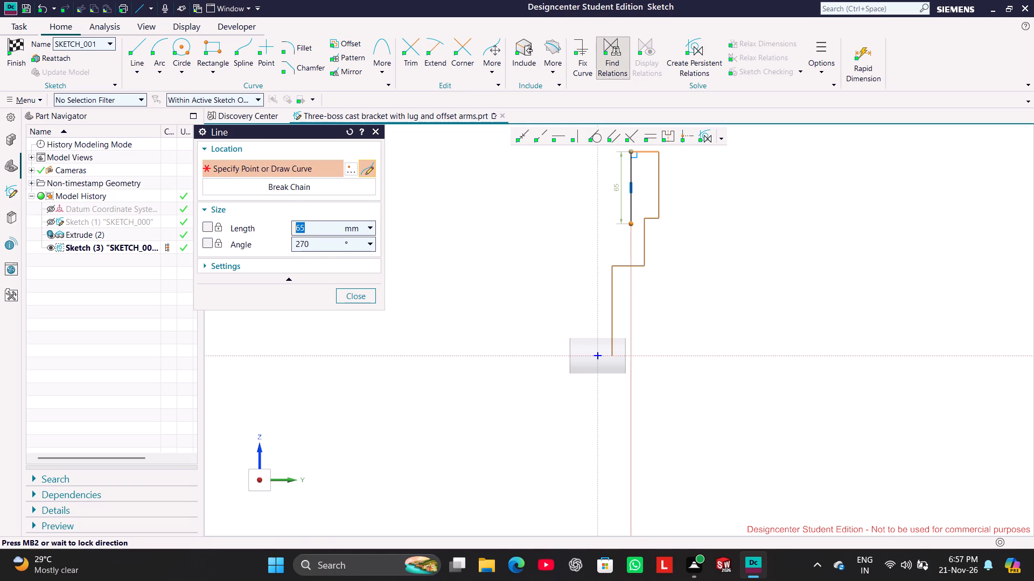
click(631, 216)
click(577, 221)
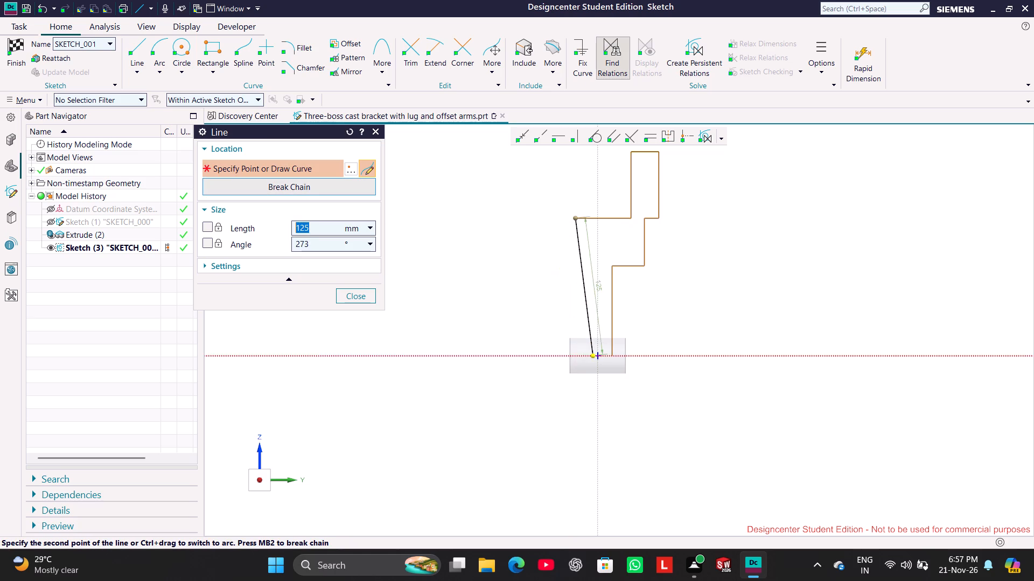
click(577, 357)
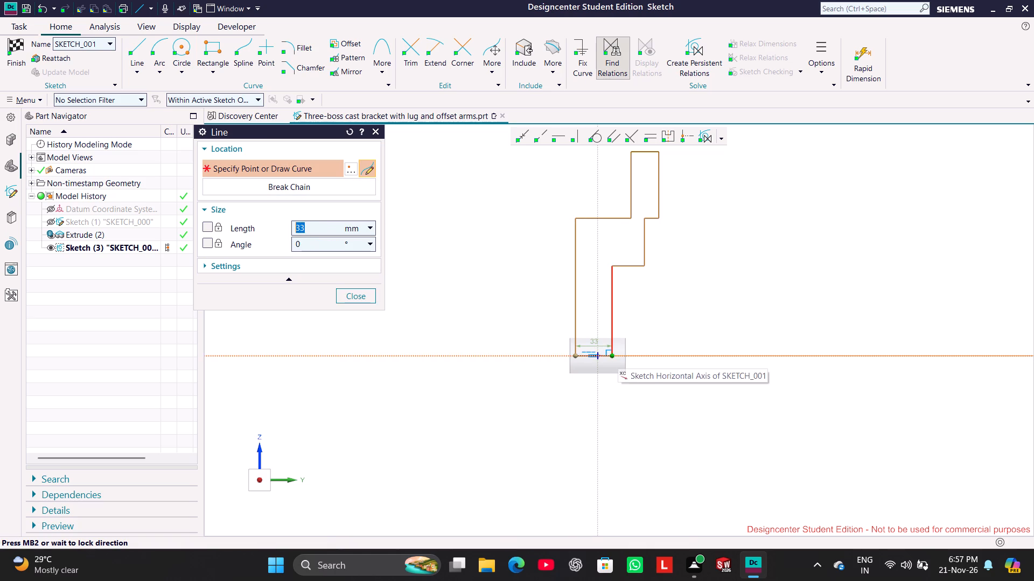
click(613, 353)
click(355, 289)
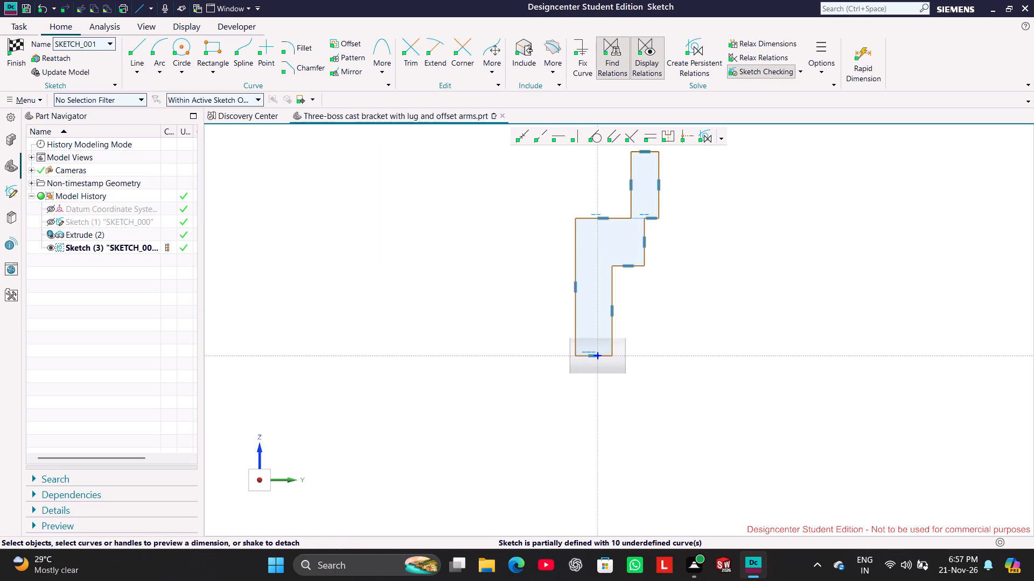
Make the two long vertical edges of the lower arm symmetric about the sketch's vertical axis.
scroll(635, 290, up, 2)
click(602, 283)
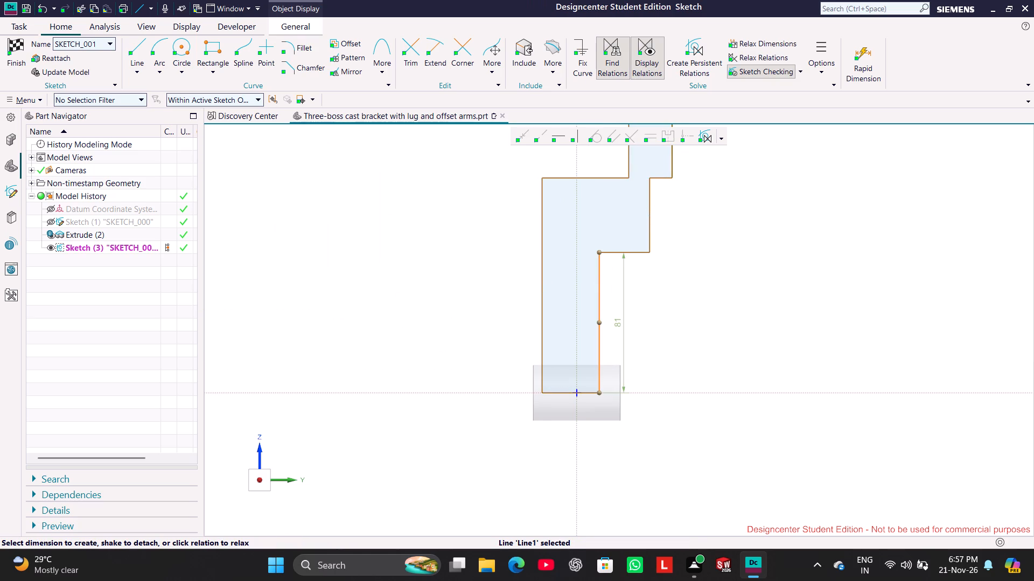
click(542, 310)
click(578, 337)
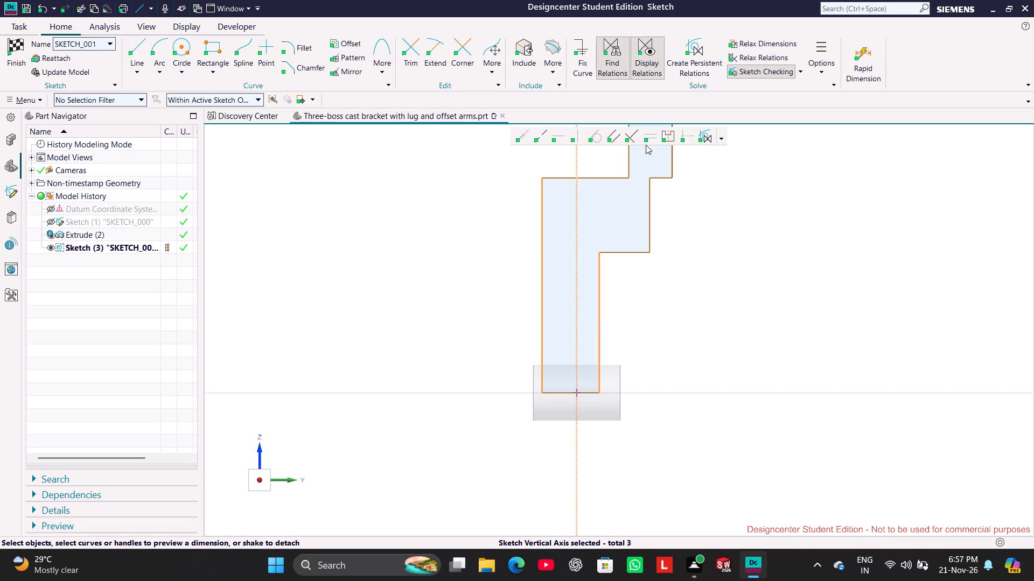
click(666, 141)
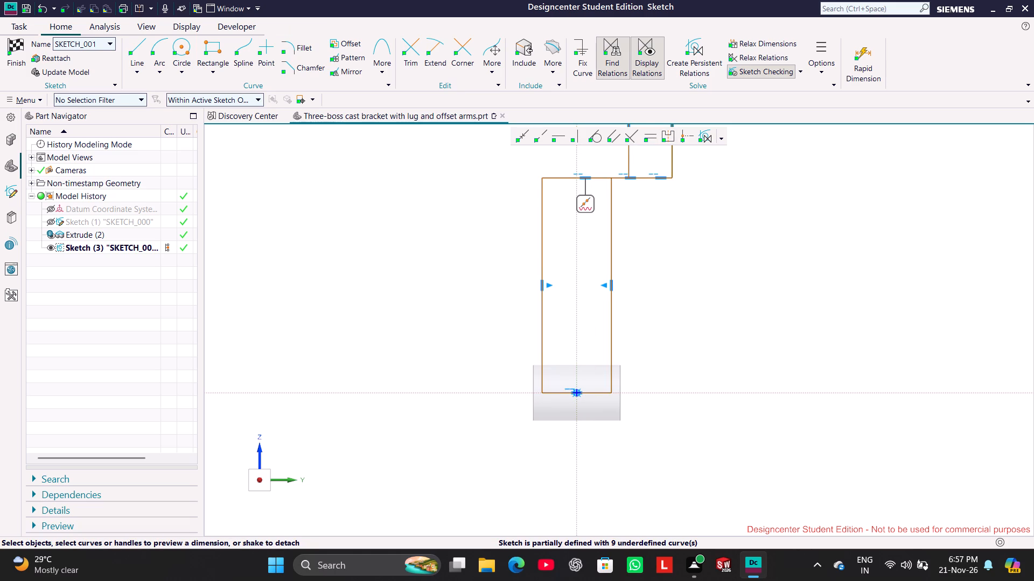
Shift the horizontal shoulder lines between the lower arm and the narrow upper block vertically, ending higher than before.
shift+middle_drag(602, 162, 575, 245)
click(676, 372)
drag(634, 260, 634, 296)
drag(627, 292, 627, 234)
drag(628, 295, 633, 264)
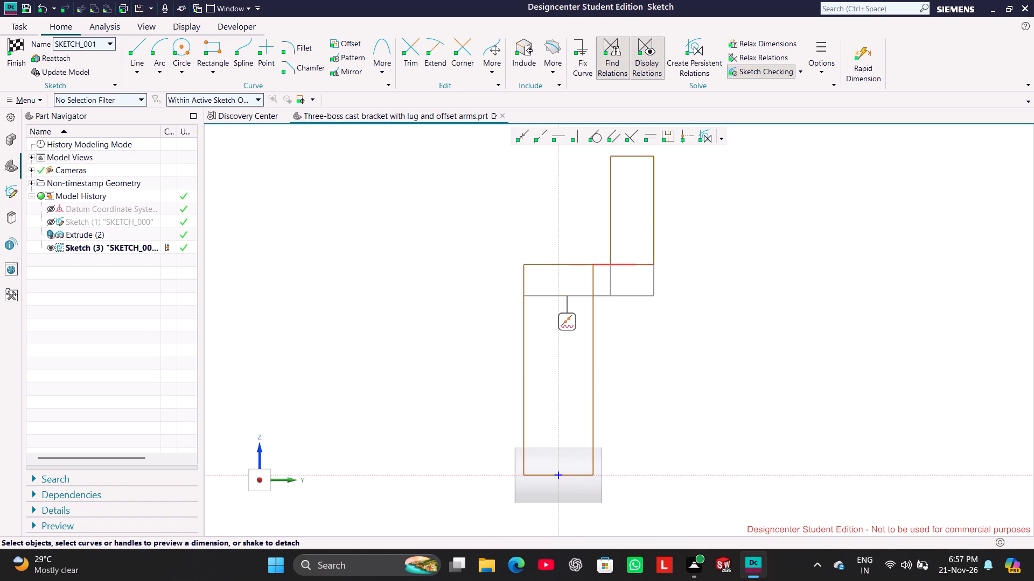
drag(633, 264, 635, 256)
click(663, 308)
Widen the symmetric lower block until its +Y side passes the narrow upper block, and raise its top edge.
drag(593, 281, 610, 284)
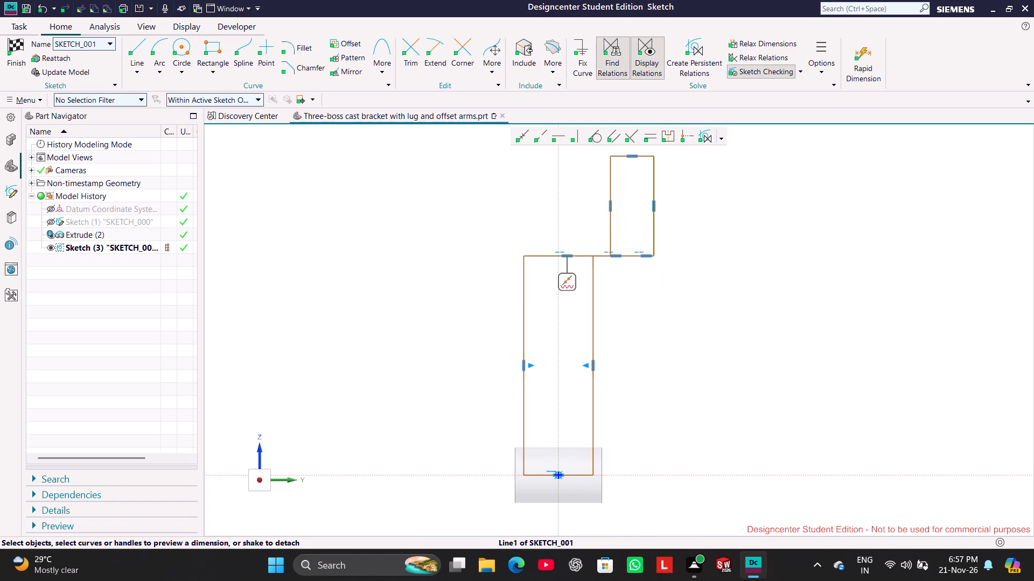
drag(610, 284, 684, 315)
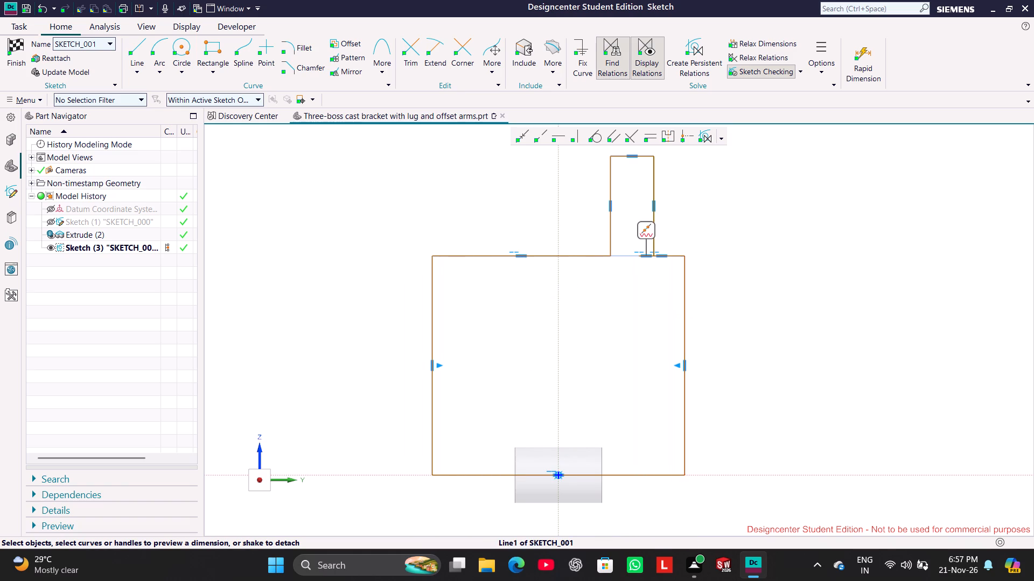
click(770, 275)
drag(592, 257, 586, 210)
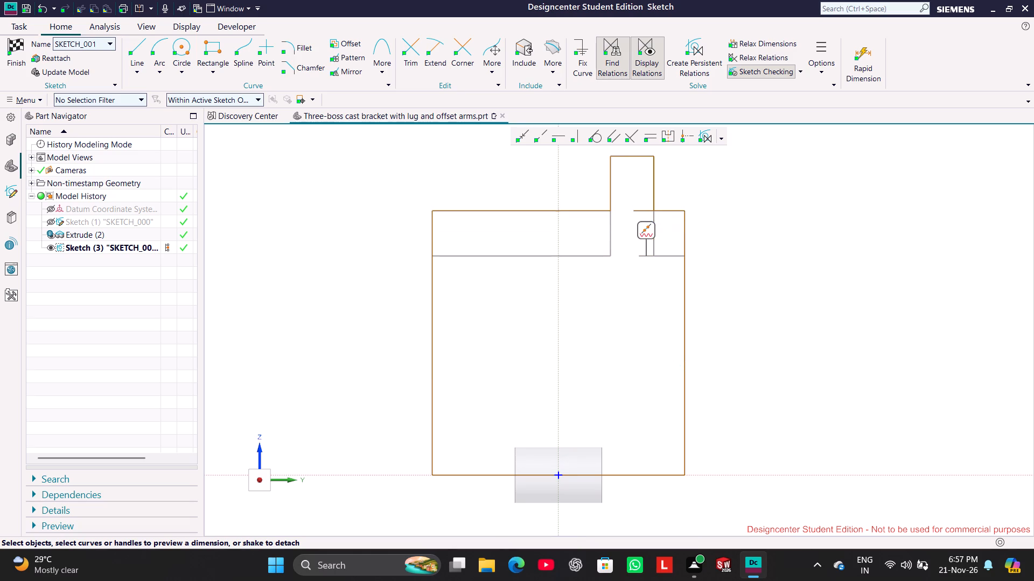
drag(586, 210, 586, 240)
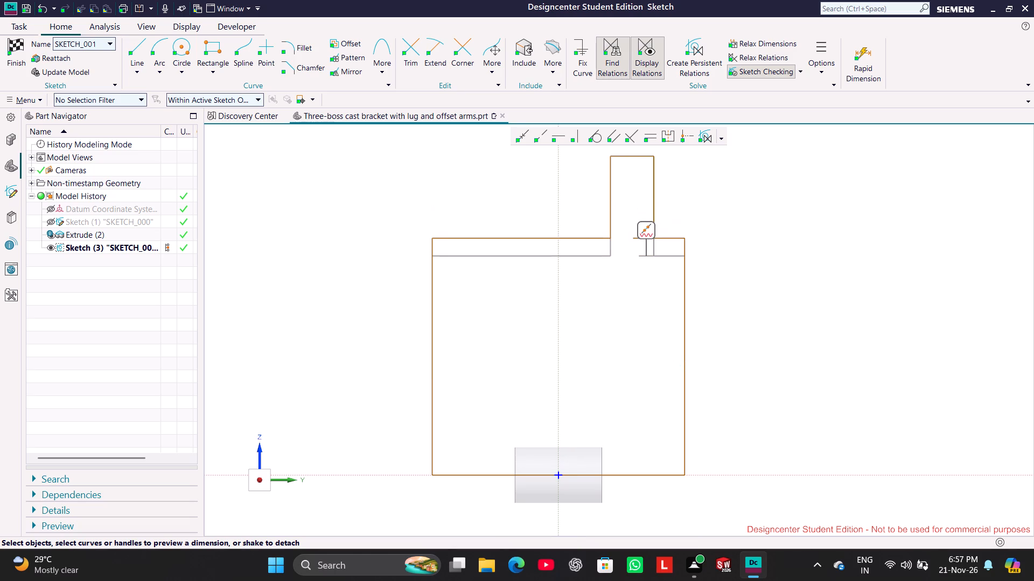
drag(586, 240, 587, 228)
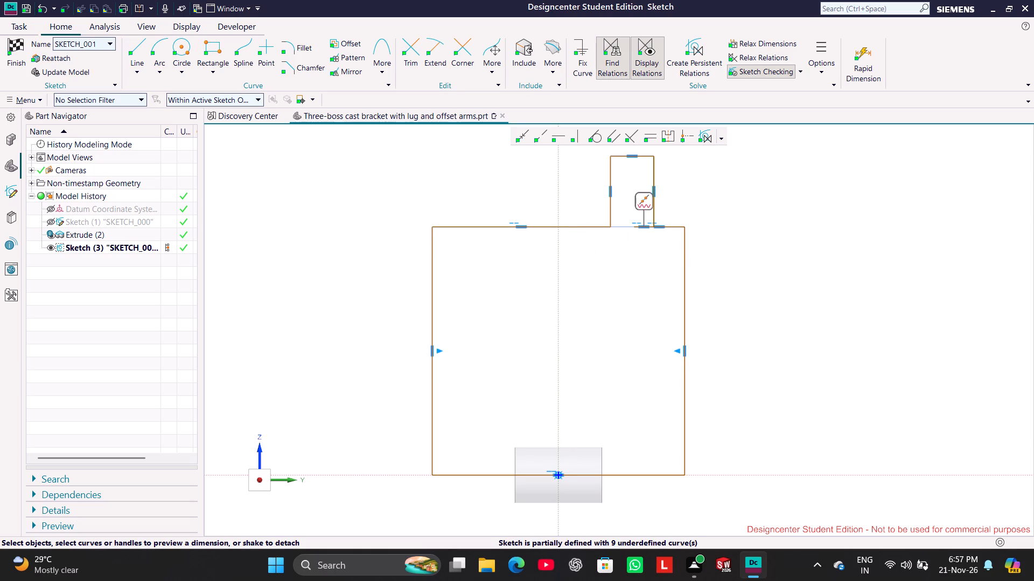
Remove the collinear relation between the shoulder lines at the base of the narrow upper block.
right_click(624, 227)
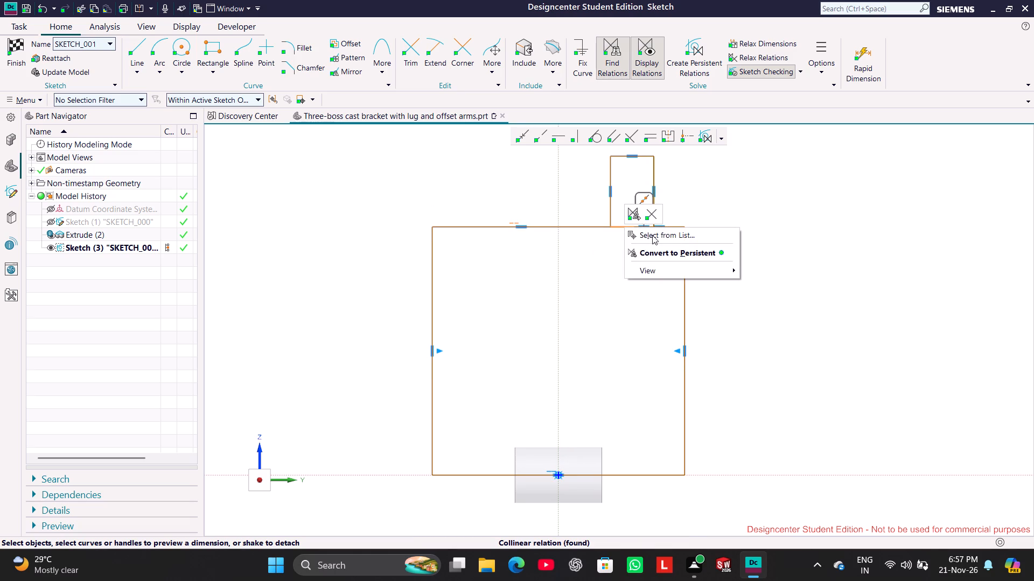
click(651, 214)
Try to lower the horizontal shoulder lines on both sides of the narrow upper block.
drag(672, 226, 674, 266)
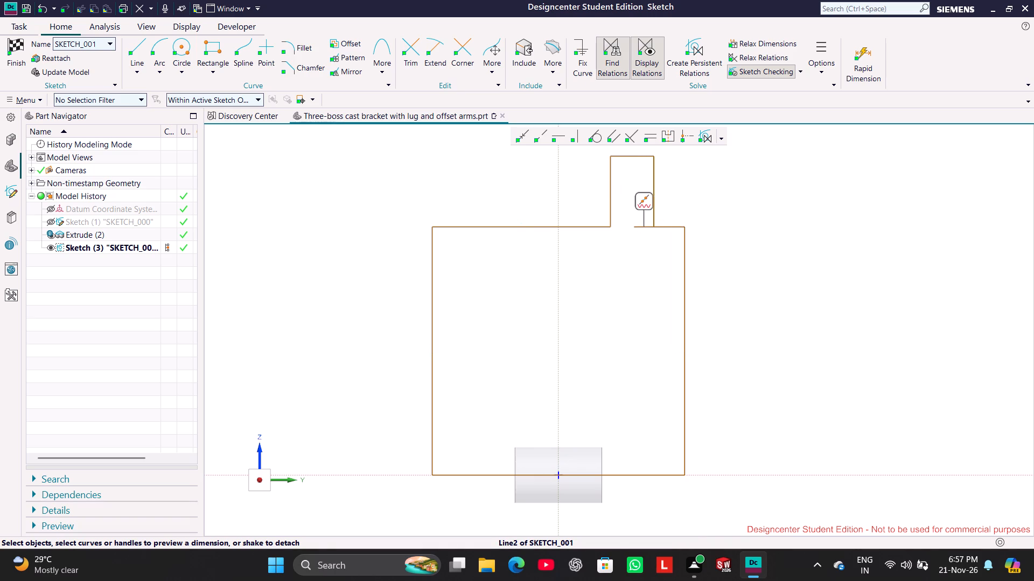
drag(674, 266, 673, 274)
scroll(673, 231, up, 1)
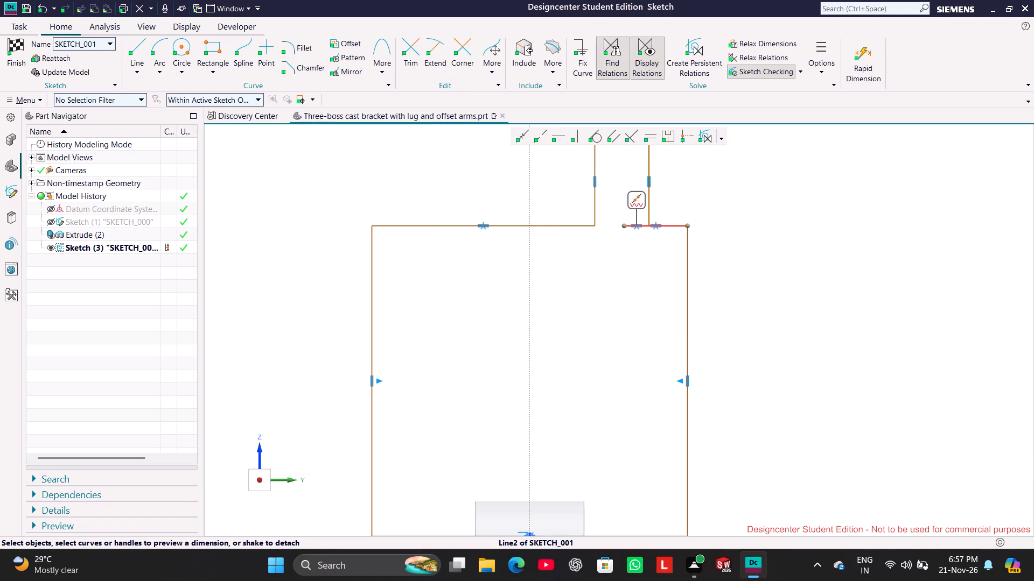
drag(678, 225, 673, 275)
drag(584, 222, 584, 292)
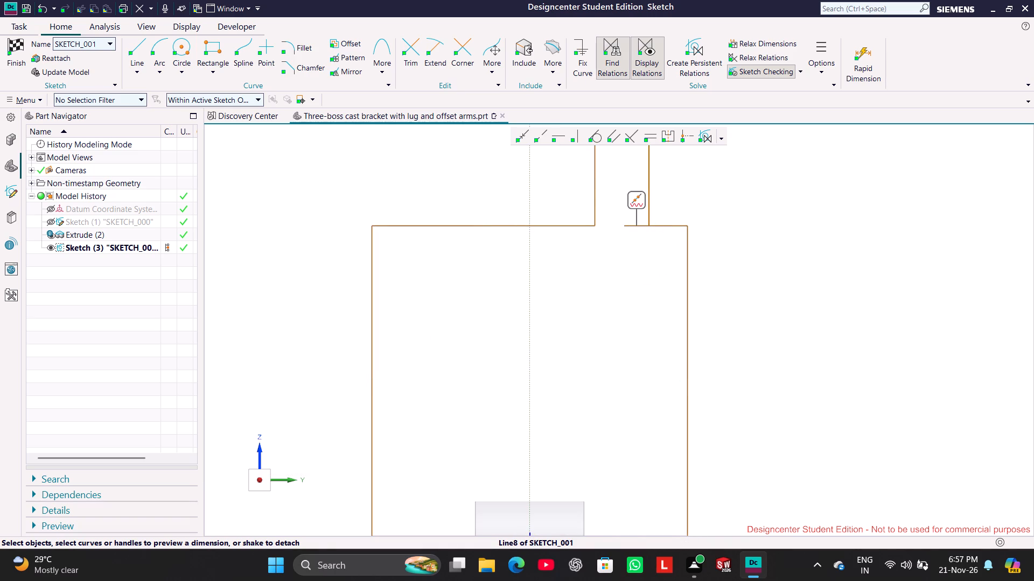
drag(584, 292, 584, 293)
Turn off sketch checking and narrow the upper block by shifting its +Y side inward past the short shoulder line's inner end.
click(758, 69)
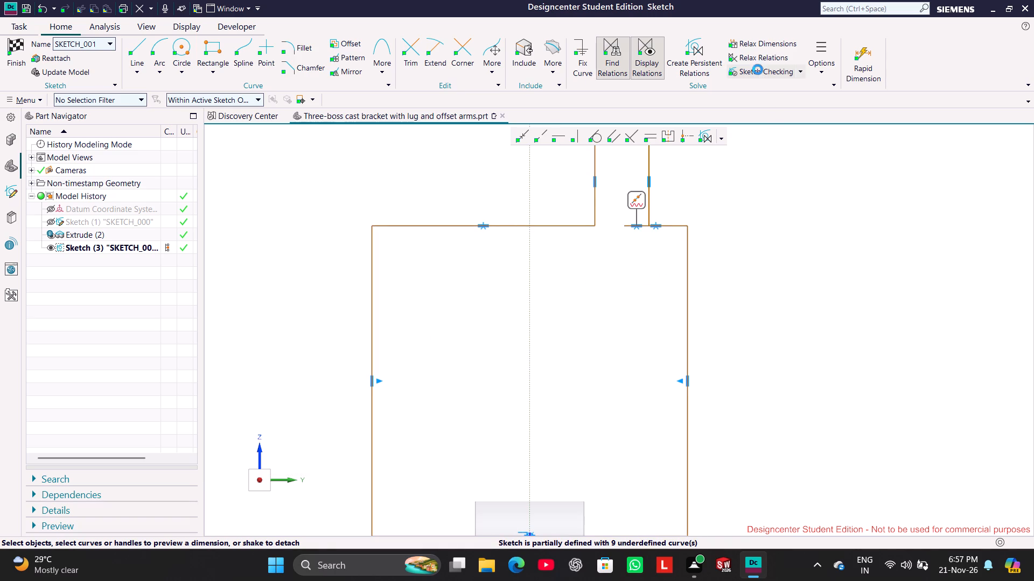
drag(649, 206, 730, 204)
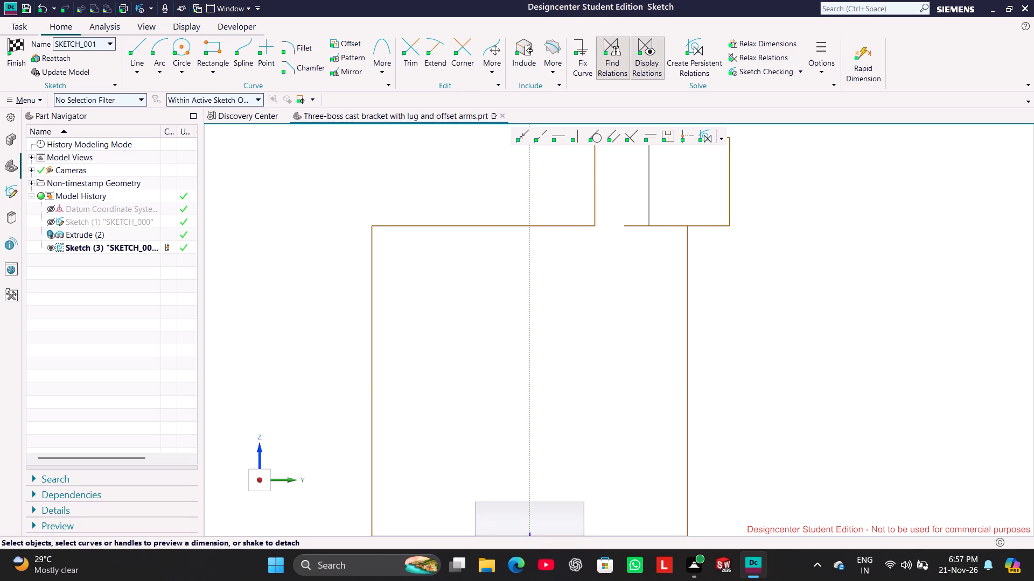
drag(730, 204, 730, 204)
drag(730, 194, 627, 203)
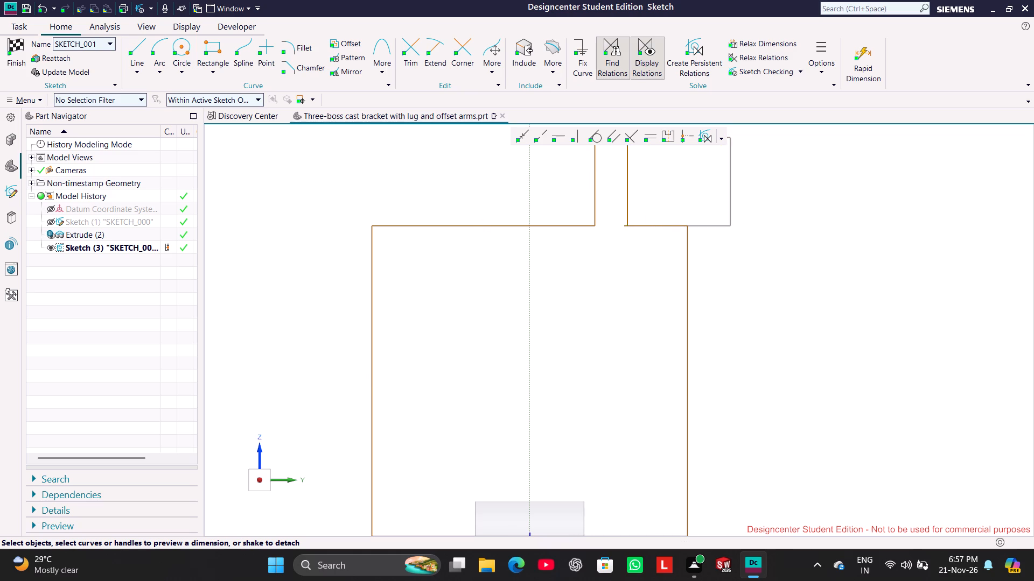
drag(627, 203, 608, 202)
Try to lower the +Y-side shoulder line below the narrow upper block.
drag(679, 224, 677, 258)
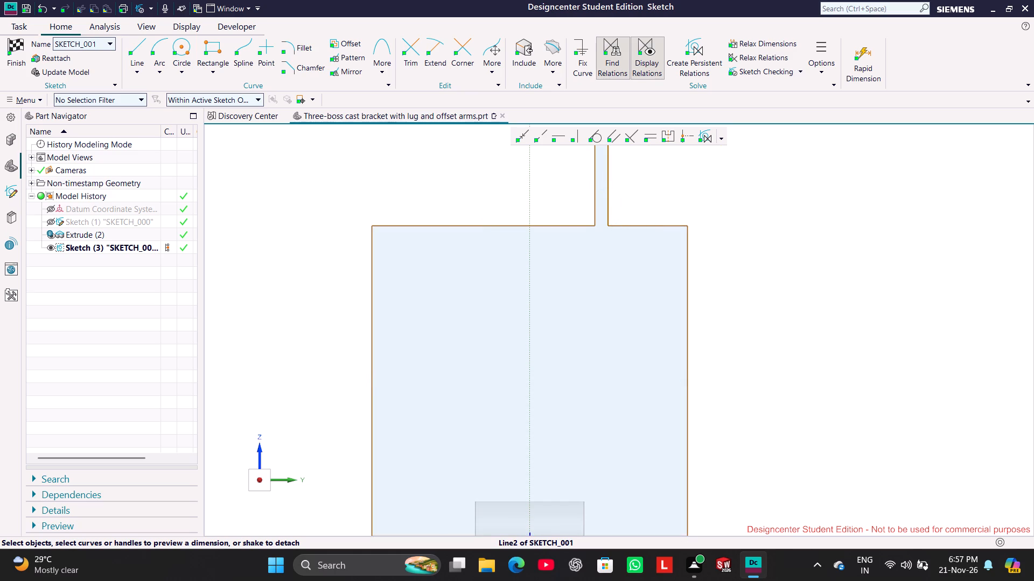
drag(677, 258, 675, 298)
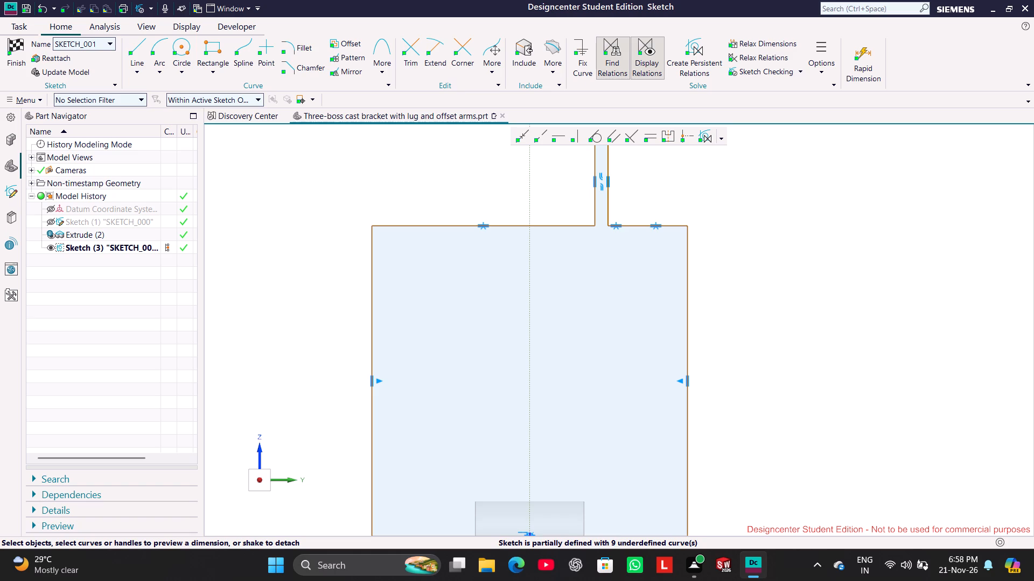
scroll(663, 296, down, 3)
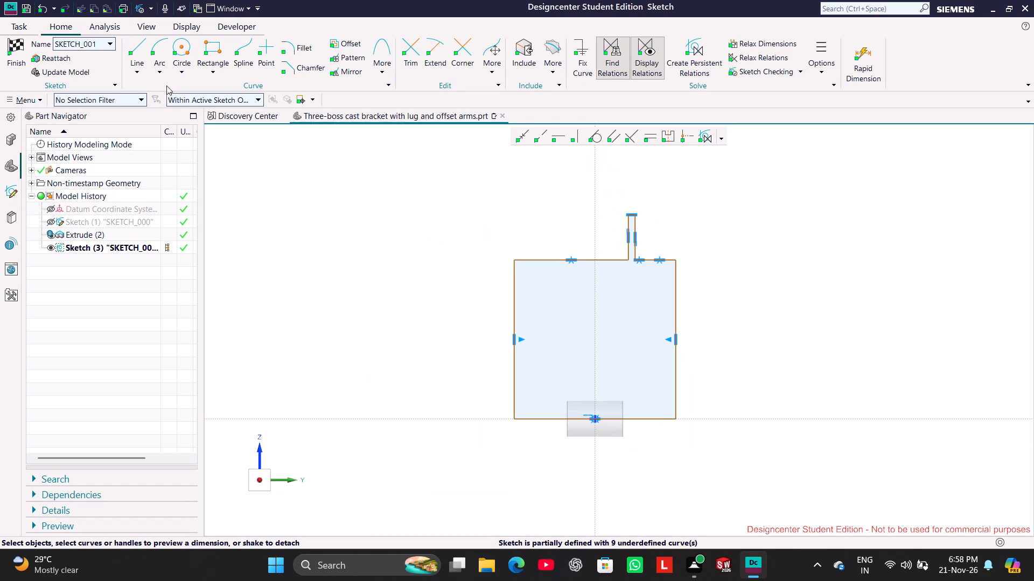
Undo the sketch edits back to the original ten-line stepped profile, before the lower arm's edges were made symmetric.
click(43, 5)
click(43, 5)
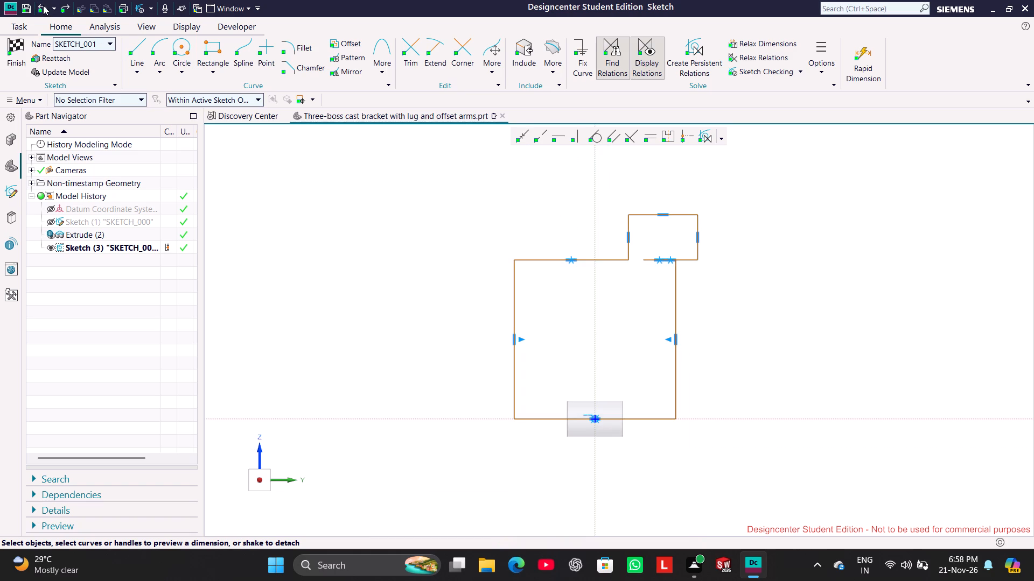
click(43, 5)
click(43, 5)
click(43, 5)
click(43, 5)
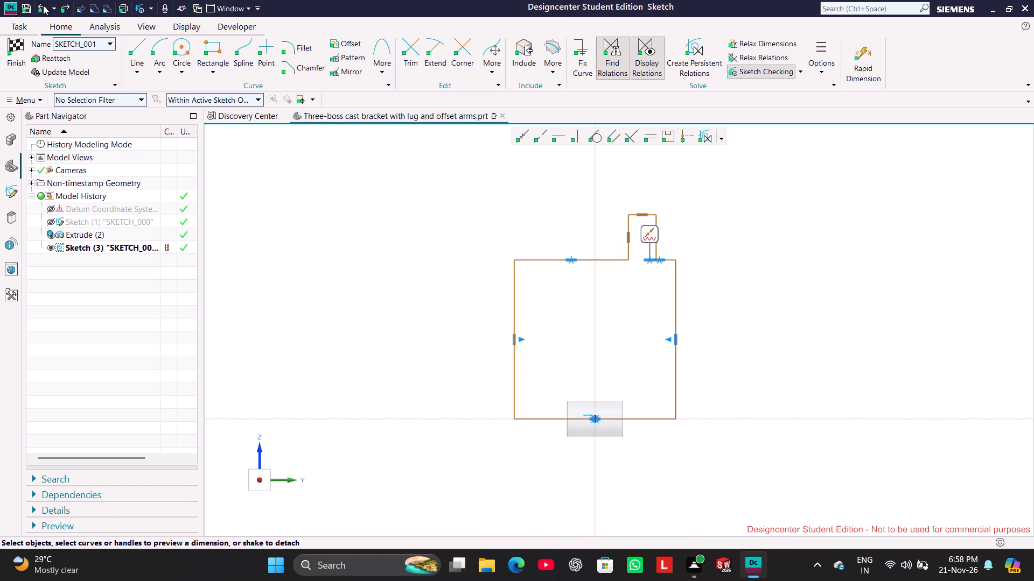
click(43, 5)
click(43, 5)
click(43, 5)
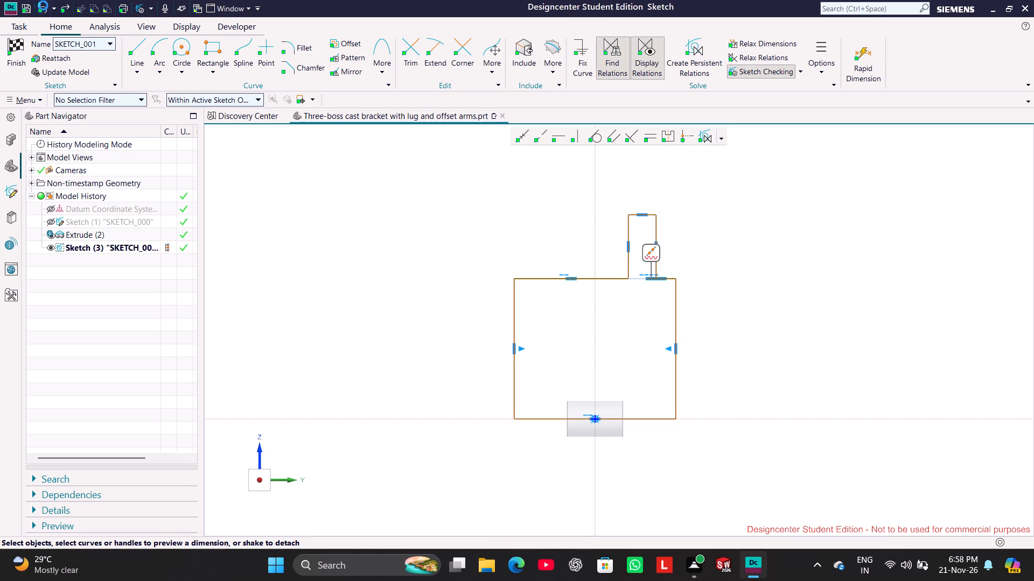
click(43, 5)
click(43, 5)
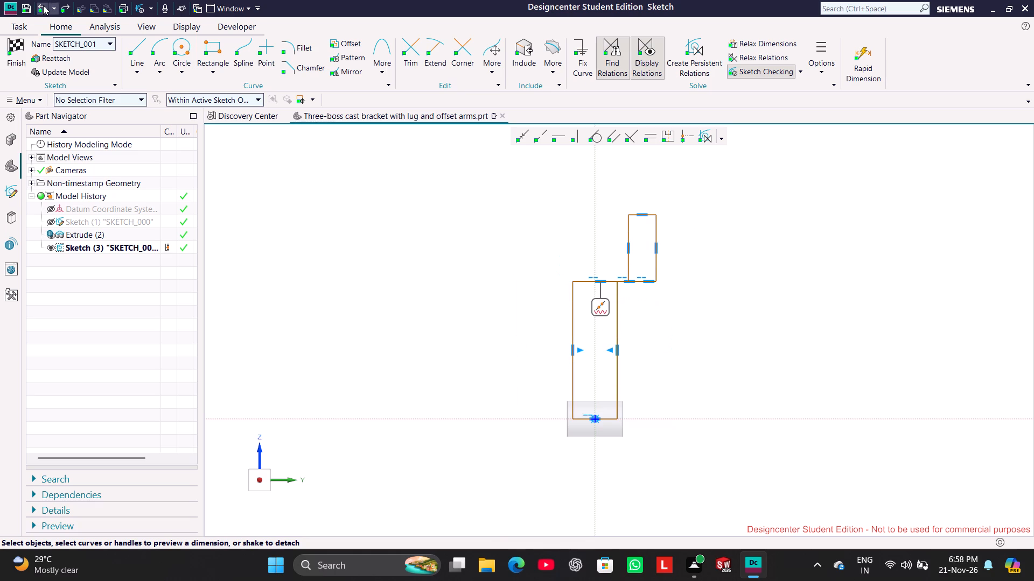
click(43, 5)
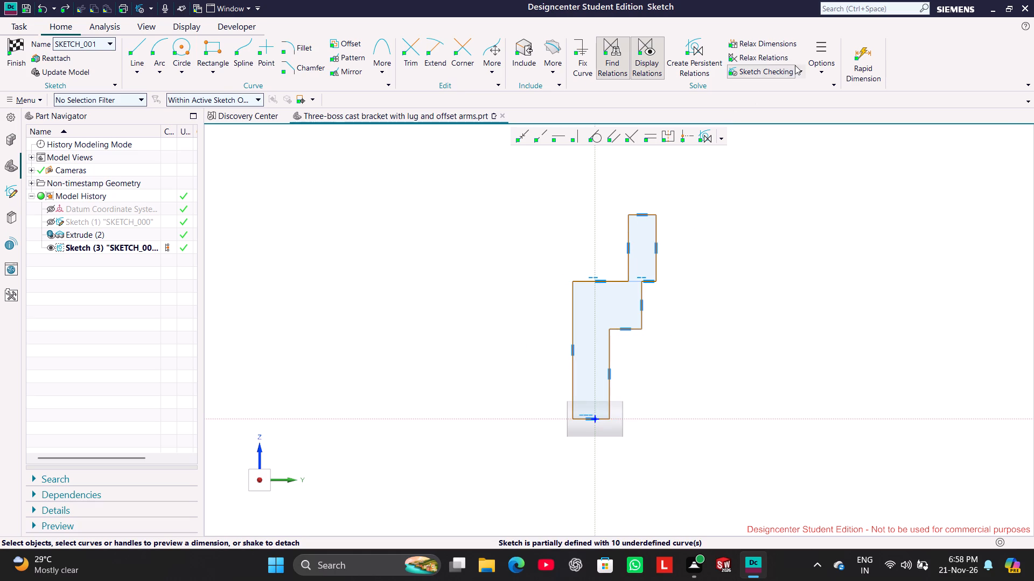
Turn off sketch checking.
click(770, 66)
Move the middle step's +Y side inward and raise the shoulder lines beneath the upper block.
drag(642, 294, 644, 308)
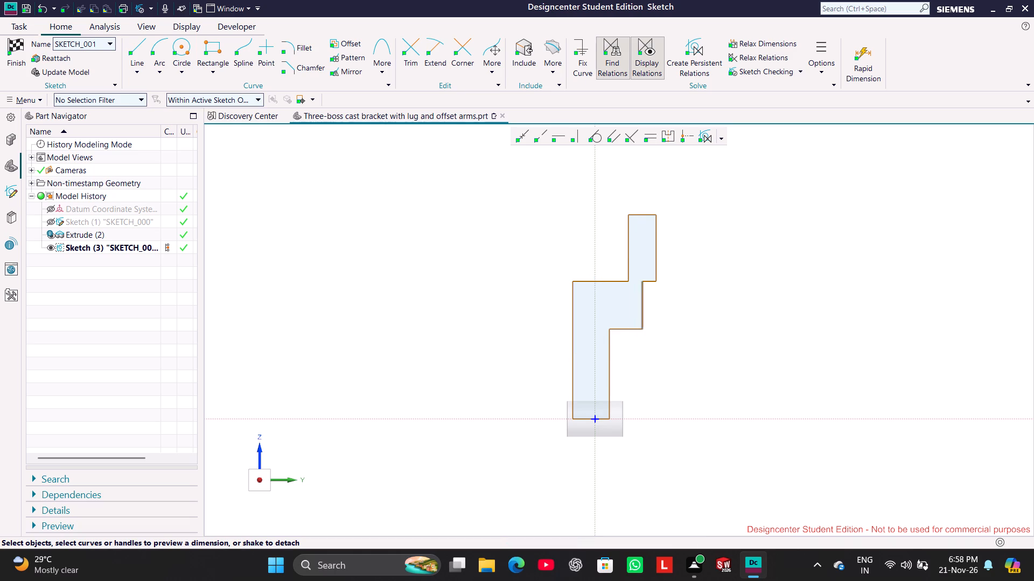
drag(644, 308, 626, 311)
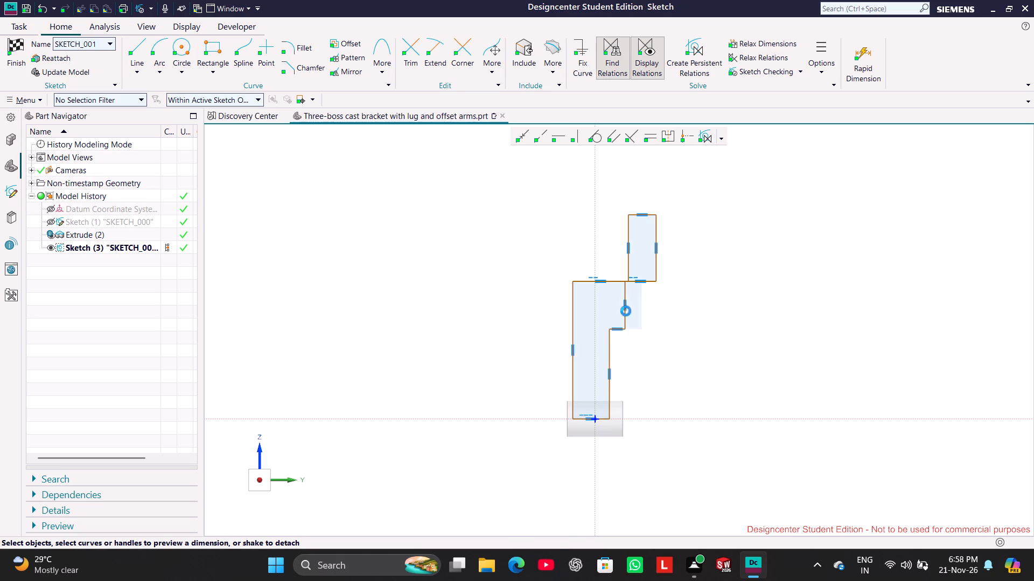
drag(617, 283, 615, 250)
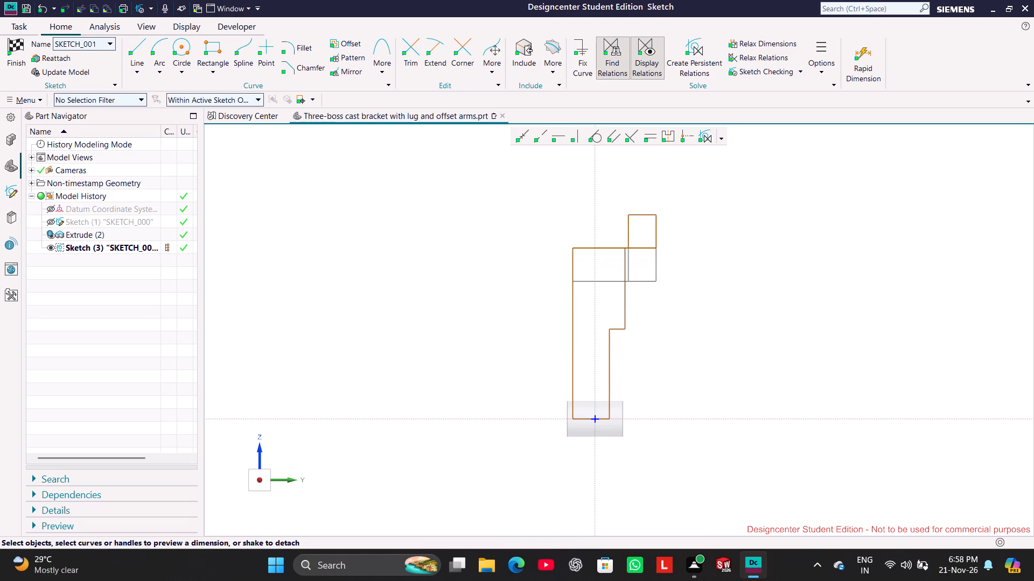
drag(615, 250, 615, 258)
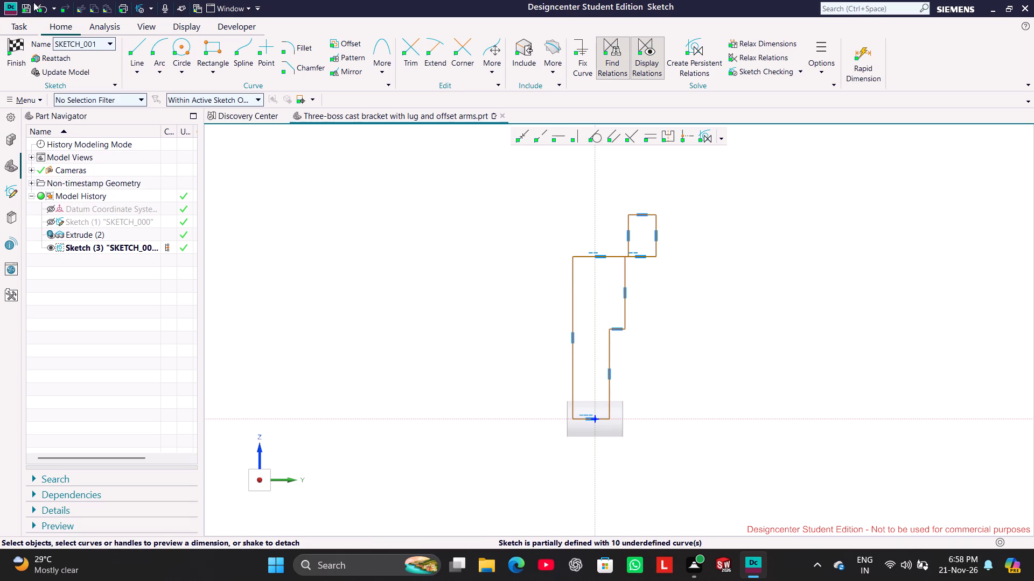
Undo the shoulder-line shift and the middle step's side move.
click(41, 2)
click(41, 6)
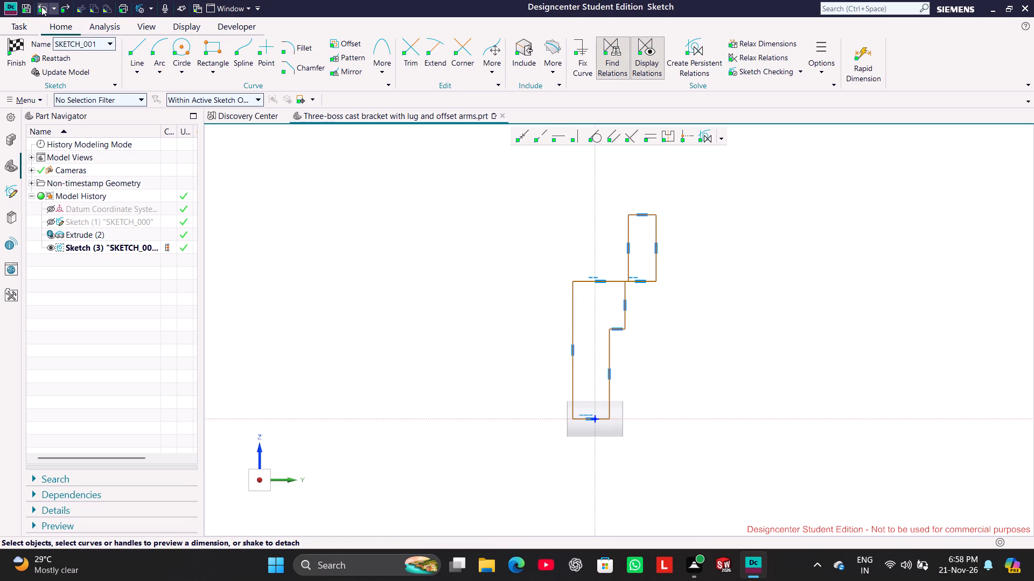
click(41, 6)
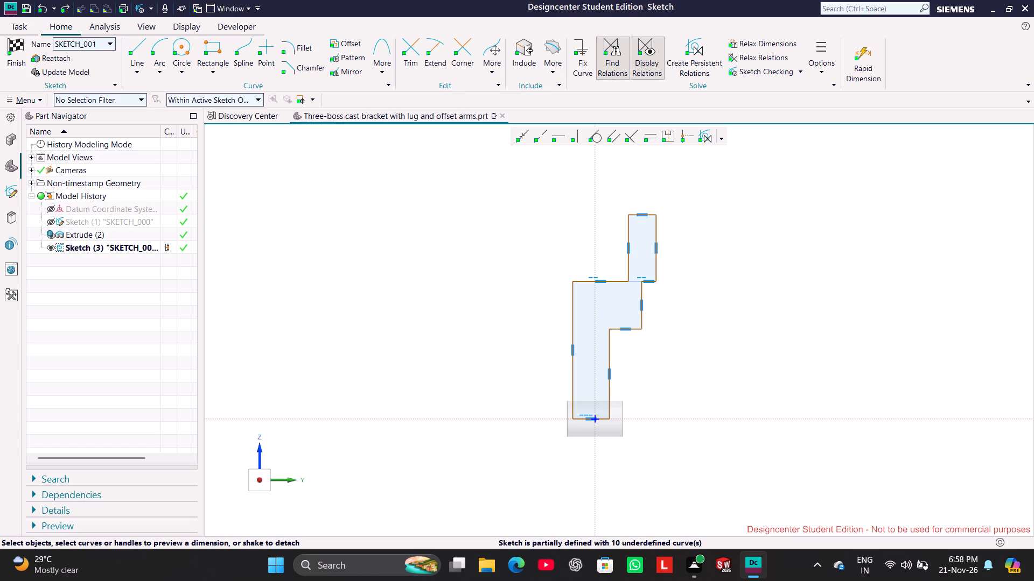
Widen the upper block and the middle step by moving their +Y sides outward, keeping the upper block's side farther out.
drag(656, 232, 719, 232)
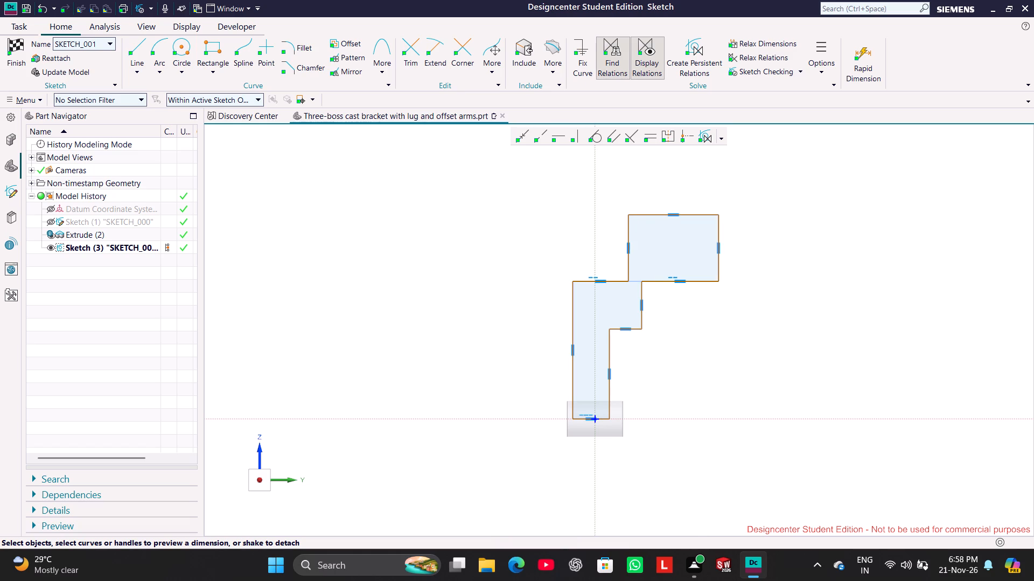
drag(640, 292, 686, 297)
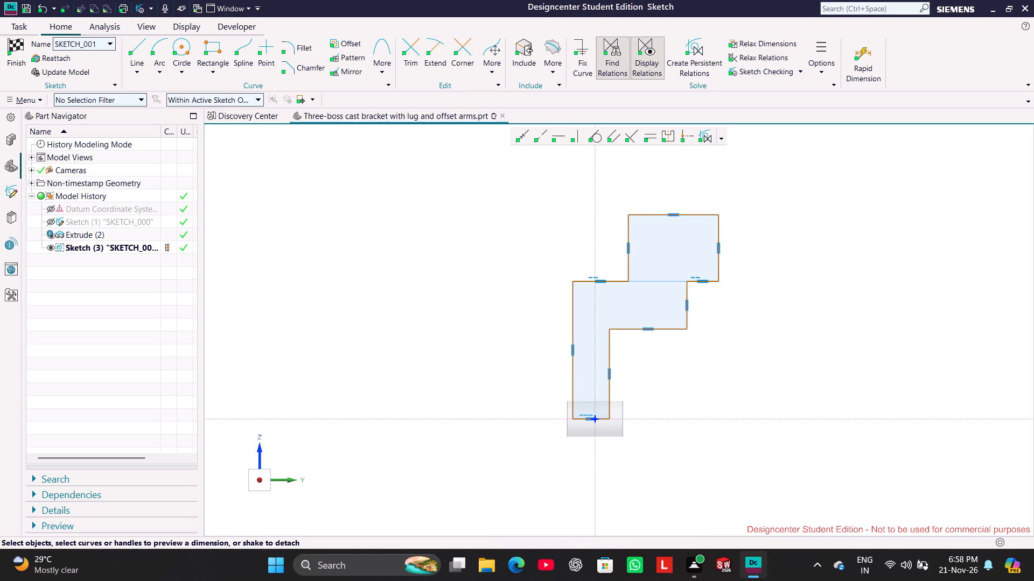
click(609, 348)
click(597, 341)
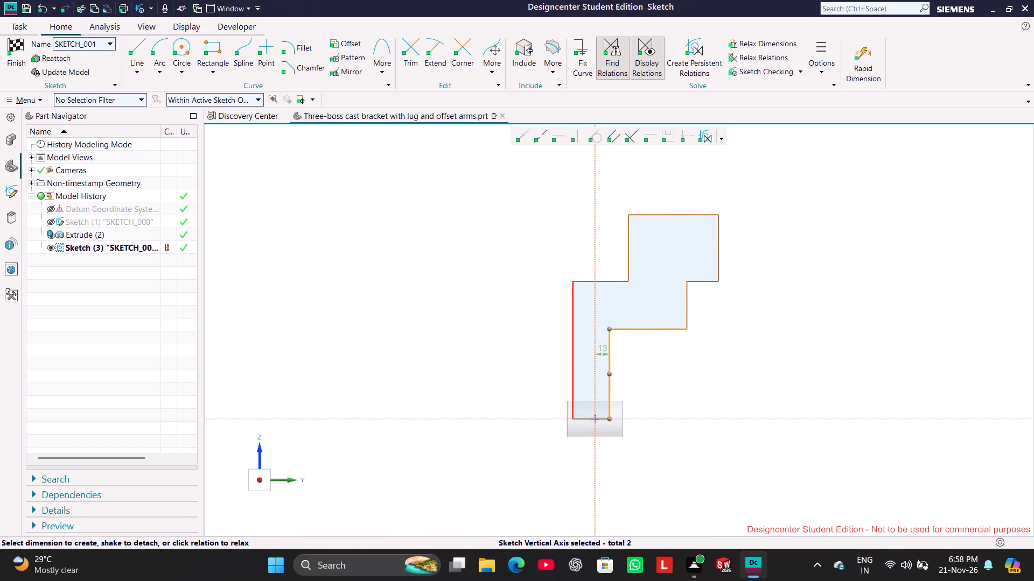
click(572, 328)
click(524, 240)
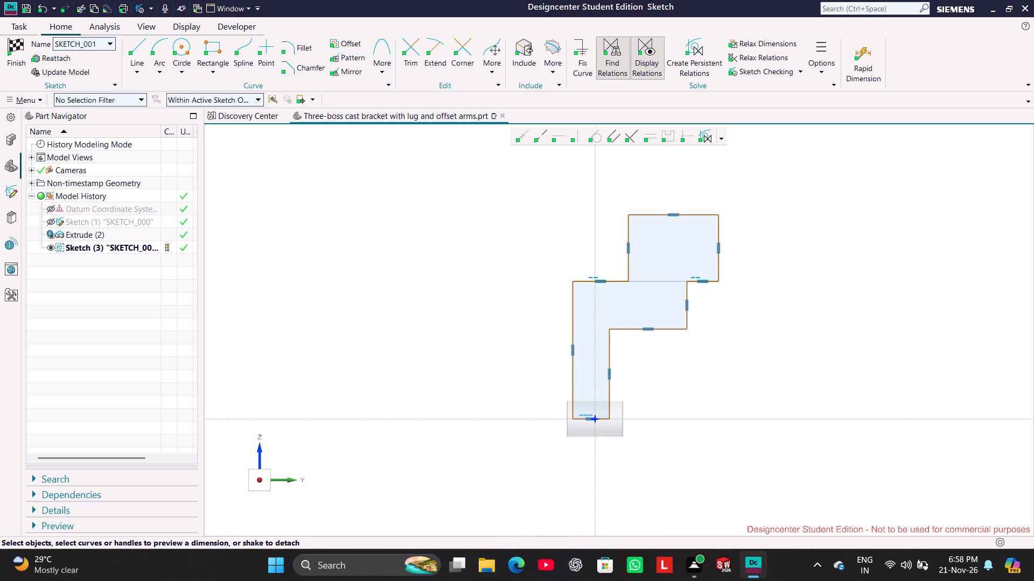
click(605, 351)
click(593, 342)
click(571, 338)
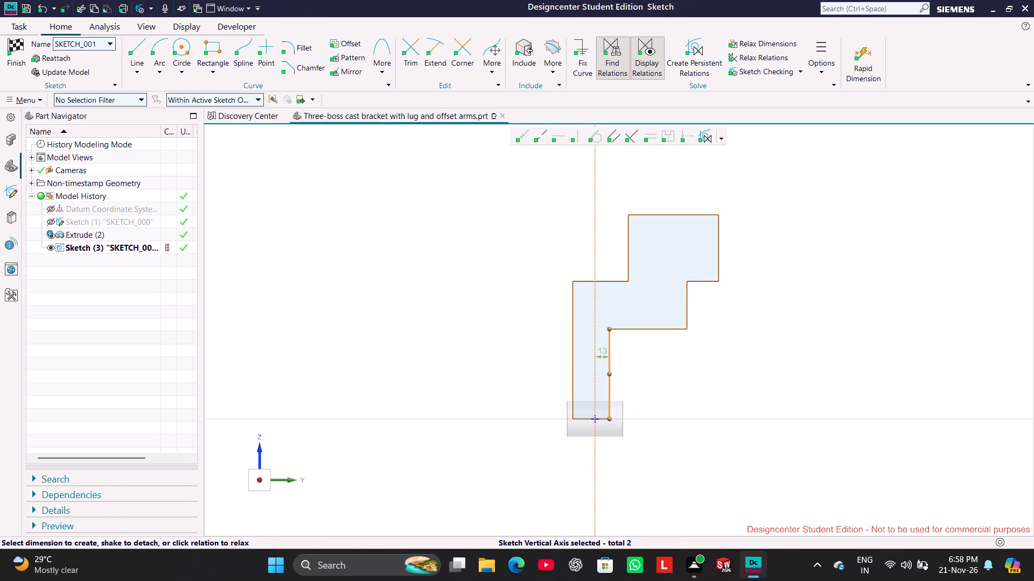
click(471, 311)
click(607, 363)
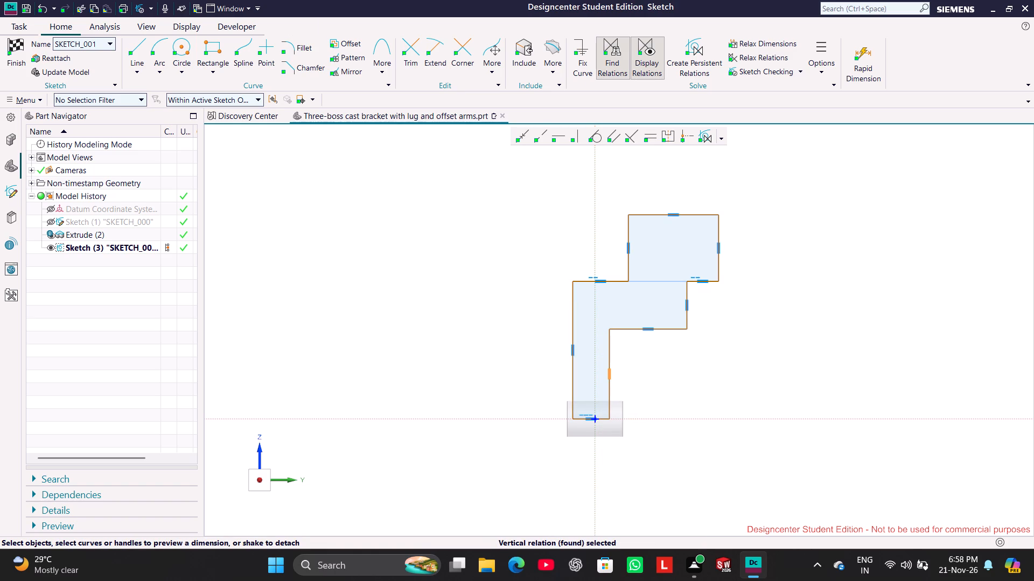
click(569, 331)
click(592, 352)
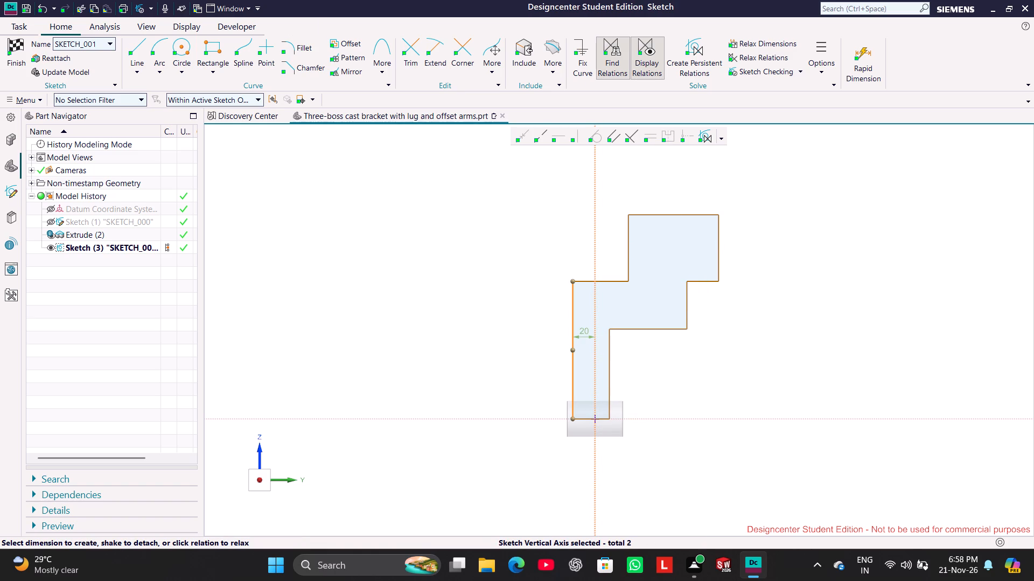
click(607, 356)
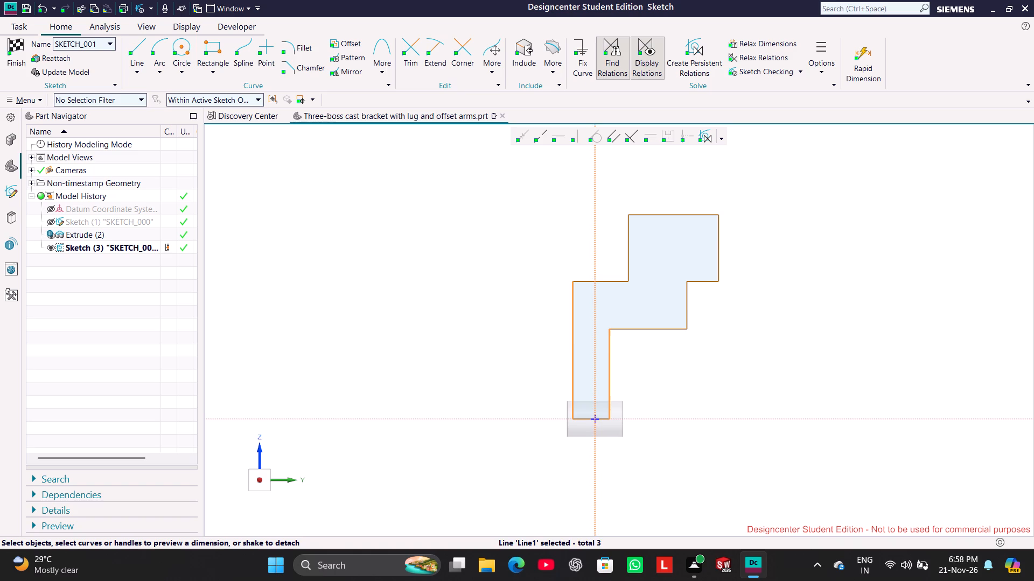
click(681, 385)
Widen the lower arm by moving its +Y vertical edge outward, short of the middle step's side.
drag(609, 344, 638, 350)
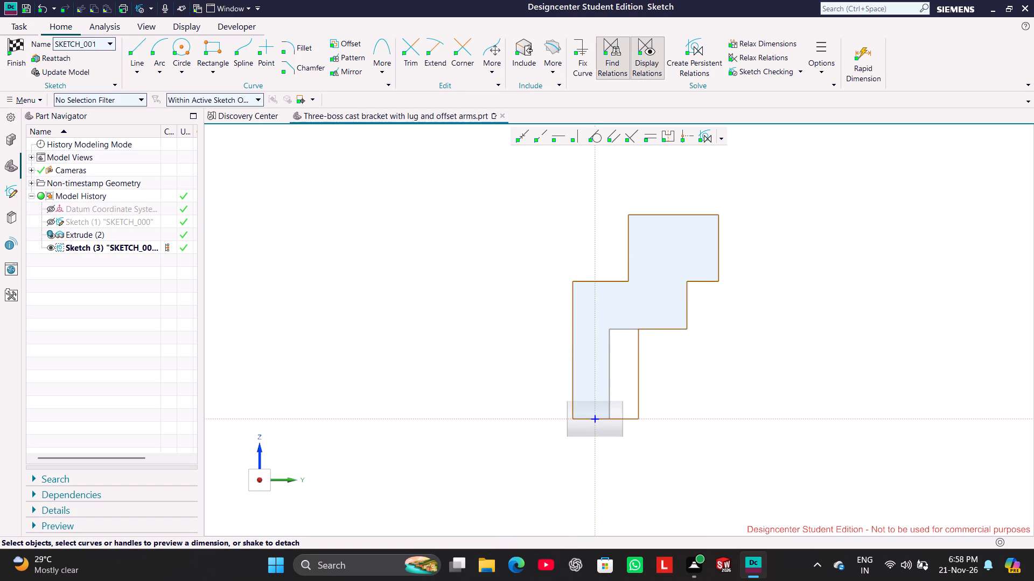
drag(638, 350, 638, 351)
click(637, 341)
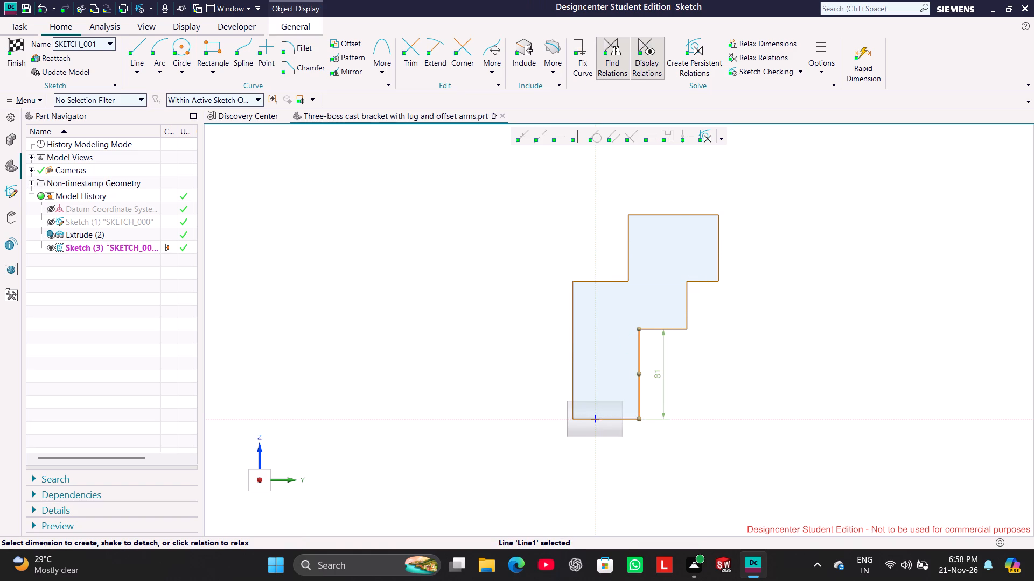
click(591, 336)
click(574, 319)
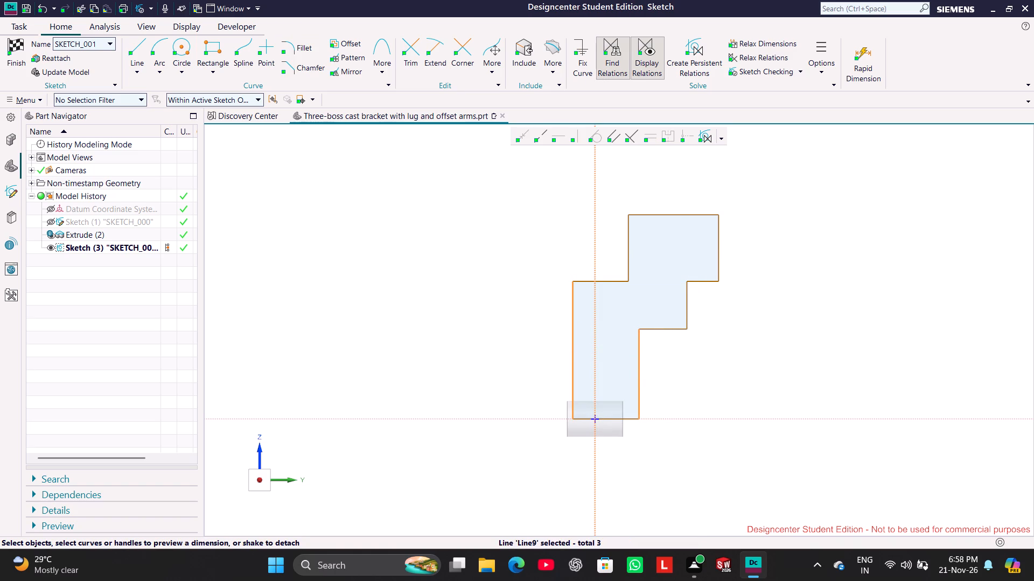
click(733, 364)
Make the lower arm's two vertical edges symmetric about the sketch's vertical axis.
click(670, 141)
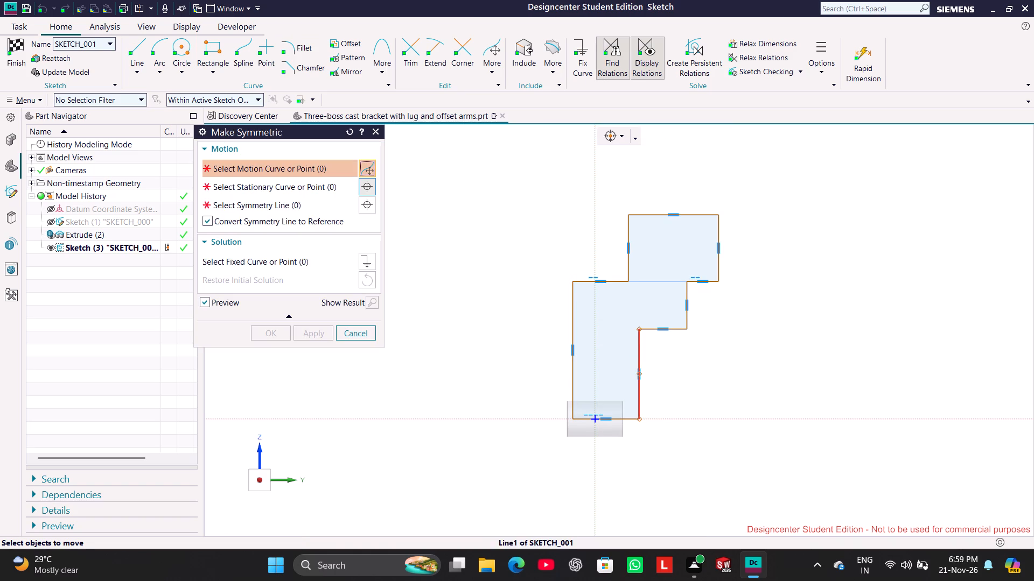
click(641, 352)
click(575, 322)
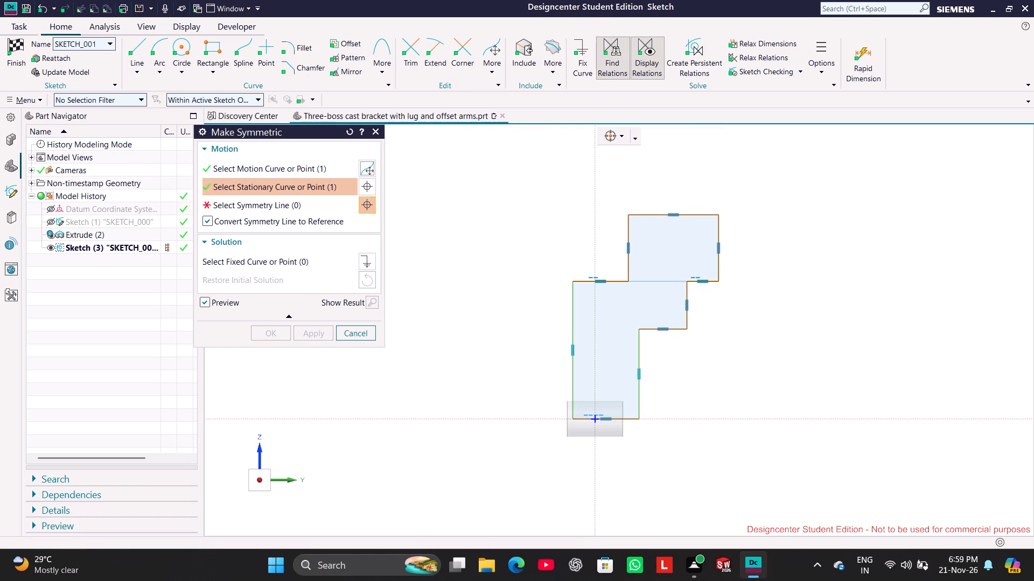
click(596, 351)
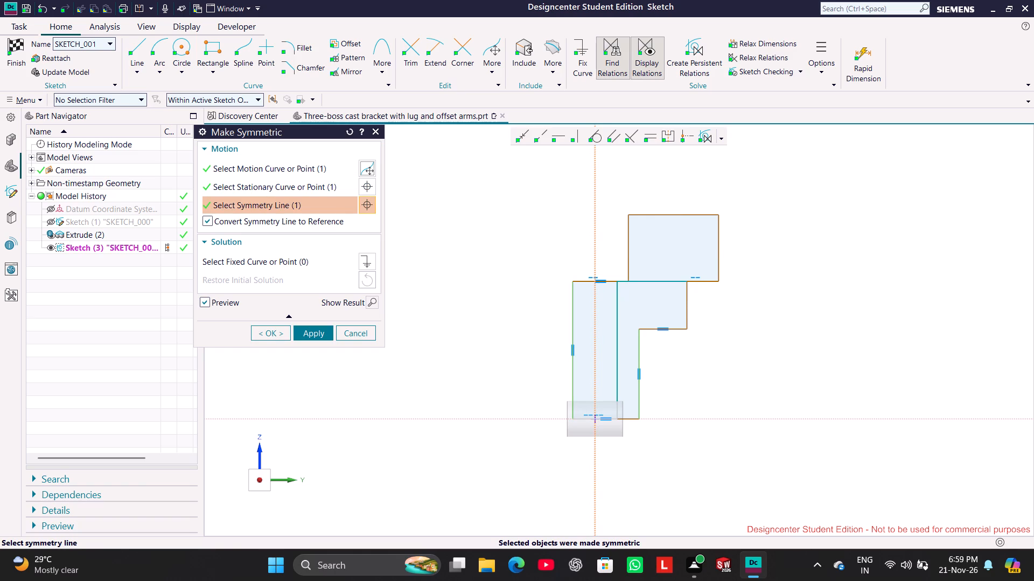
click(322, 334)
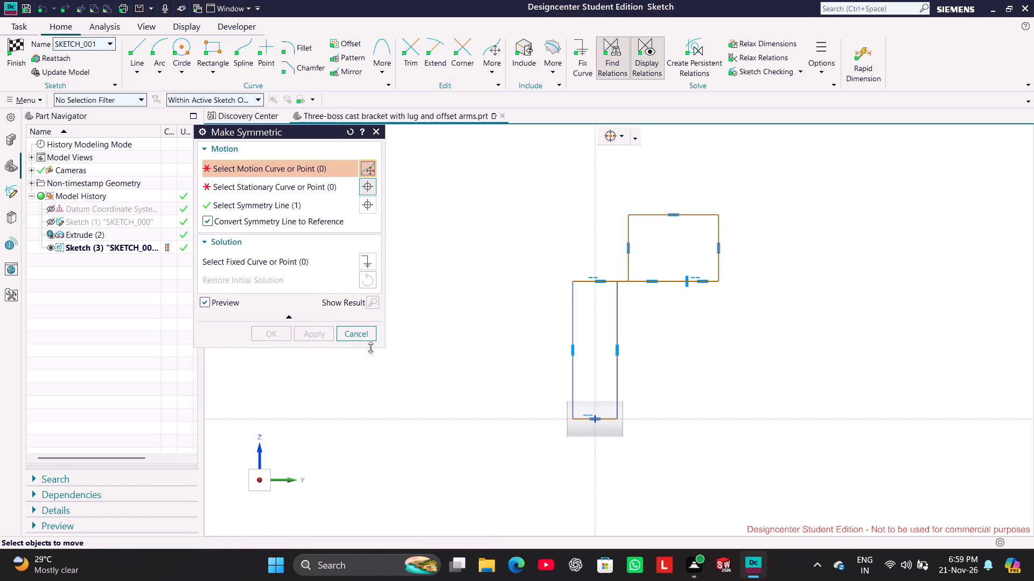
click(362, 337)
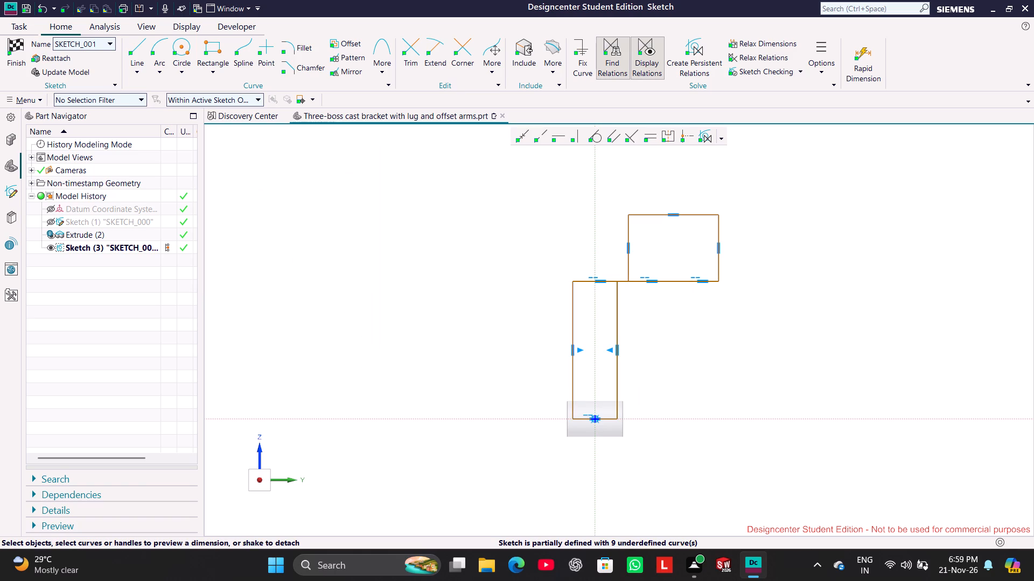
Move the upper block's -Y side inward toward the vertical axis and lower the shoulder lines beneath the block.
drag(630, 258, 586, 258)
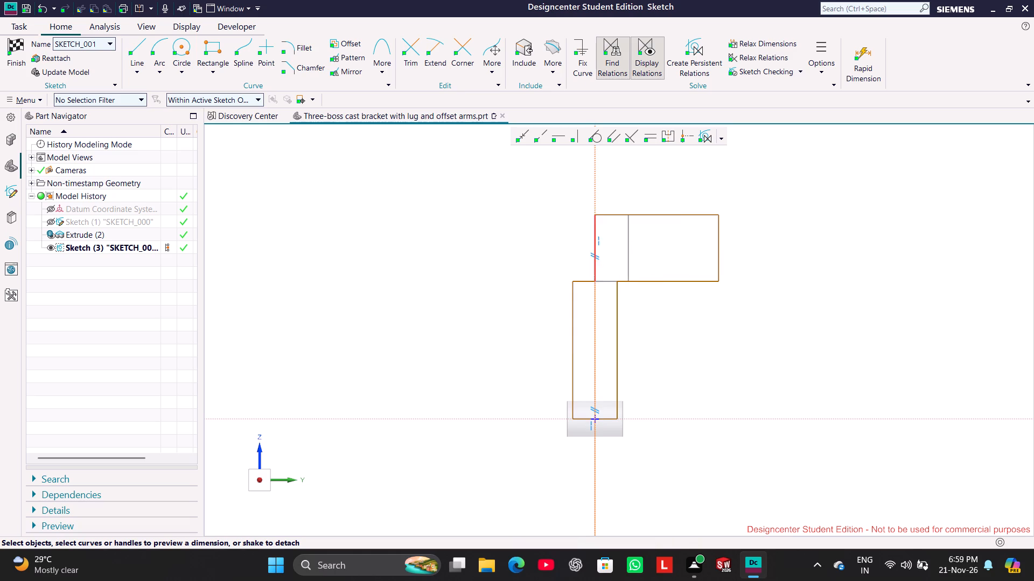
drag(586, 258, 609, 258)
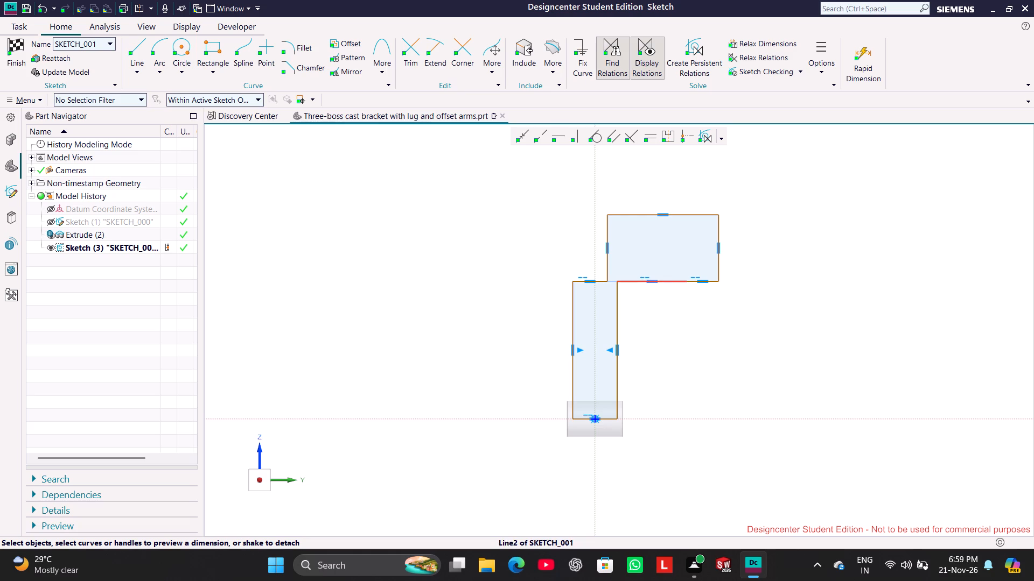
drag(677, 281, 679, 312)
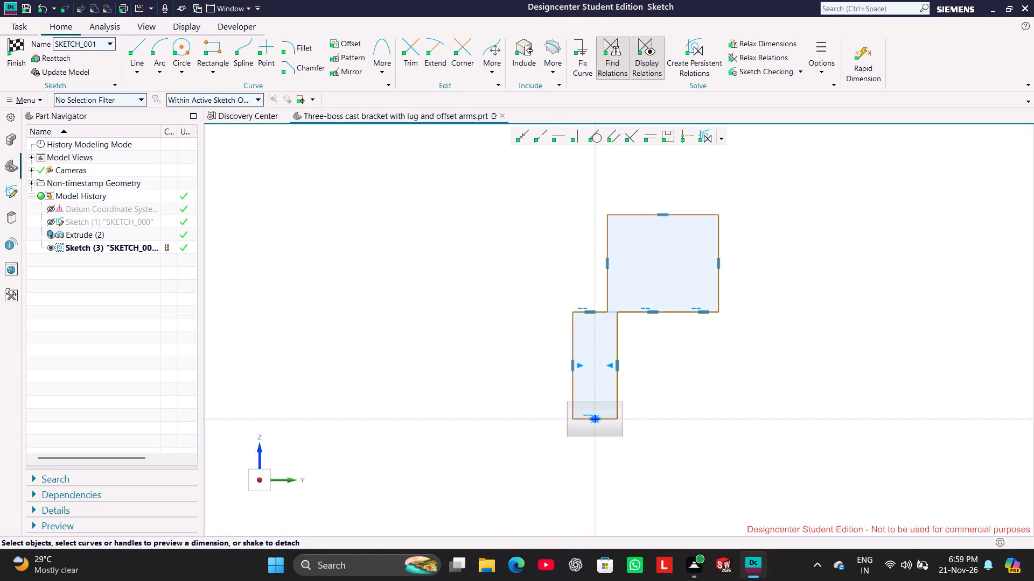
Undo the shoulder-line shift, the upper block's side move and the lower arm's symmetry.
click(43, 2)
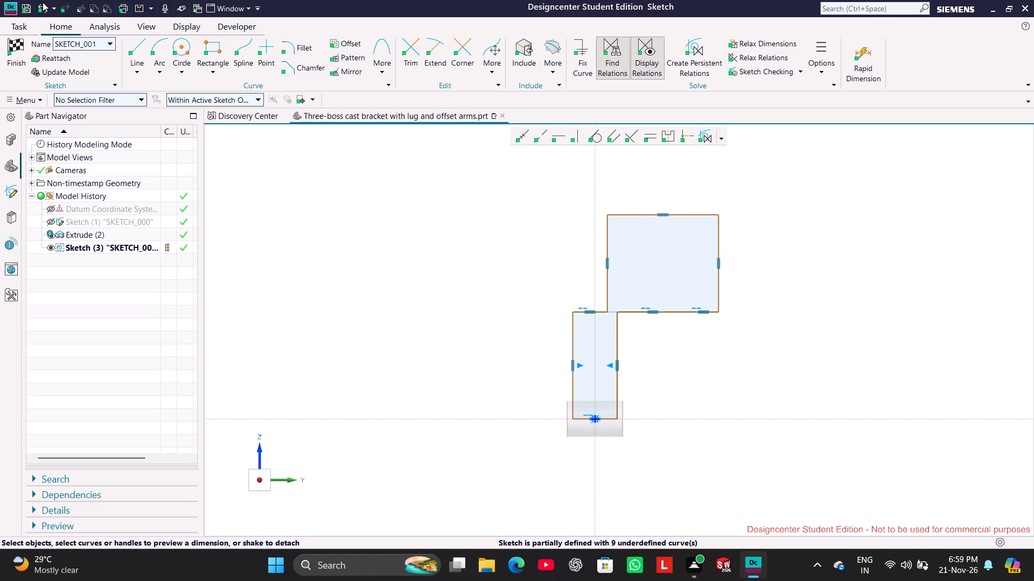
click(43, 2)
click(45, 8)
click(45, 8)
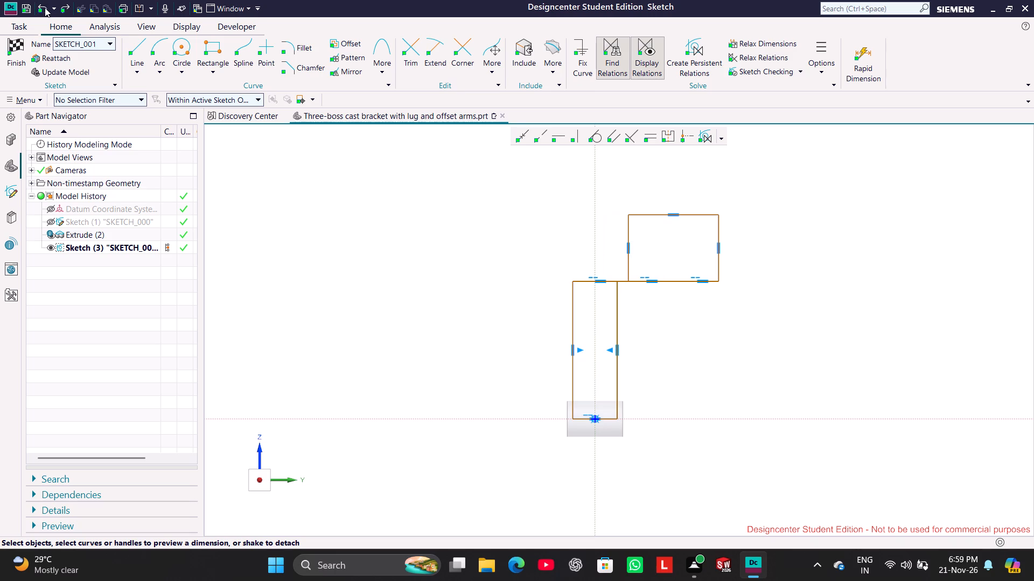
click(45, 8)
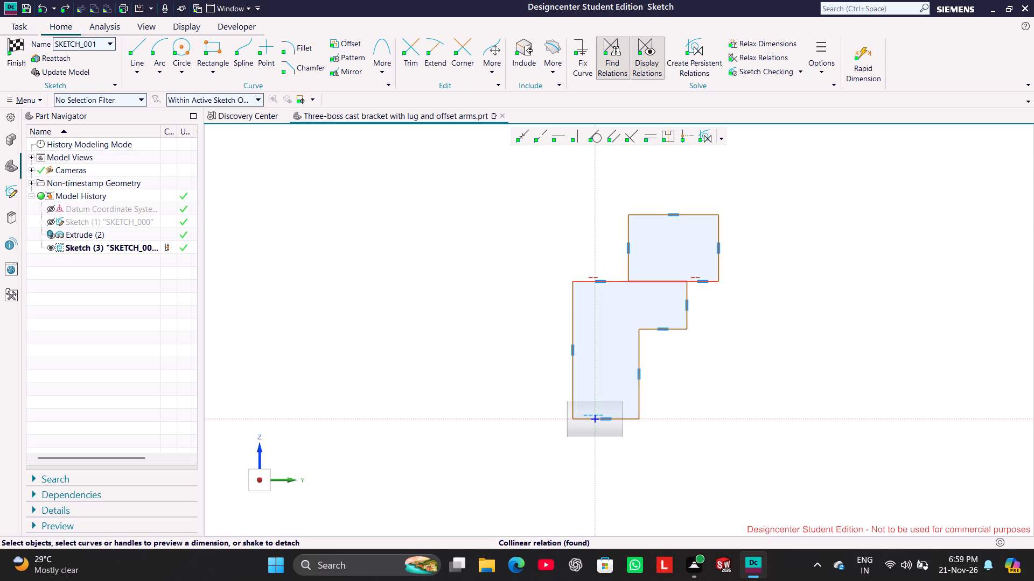
Dimension the middle step's height between its two horizontal lines as 12, scaling the entire sketch with it.
click(718, 284)
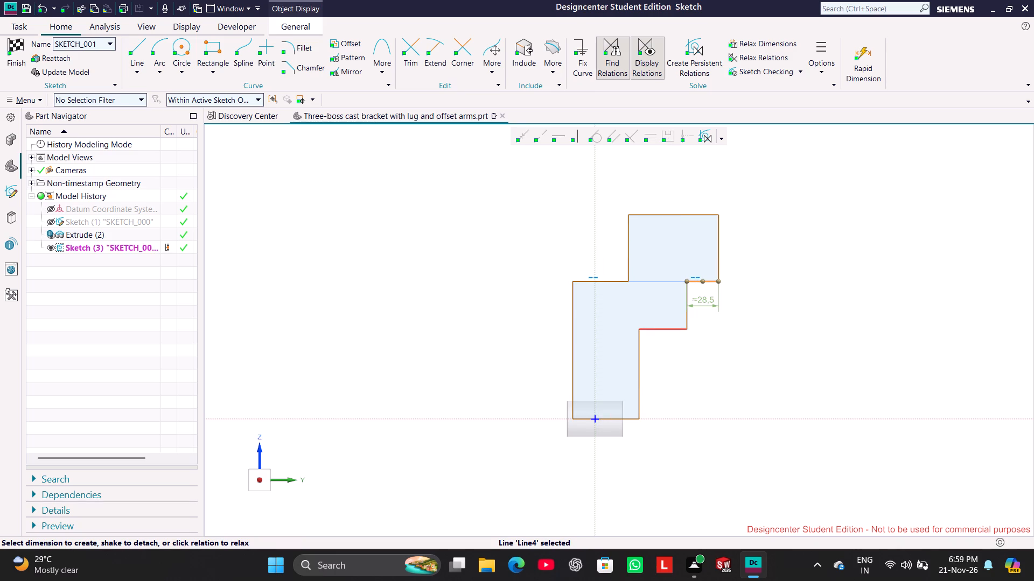
click(683, 329)
drag(694, 306, 745, 306)
double_click(742, 306)
double_click(745, 305)
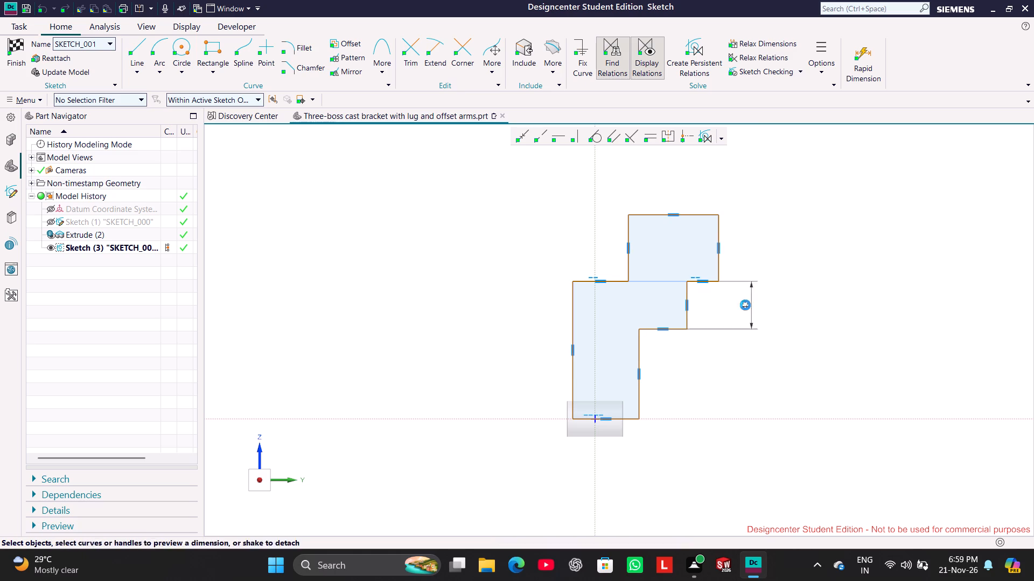
text(12)
key(Return)
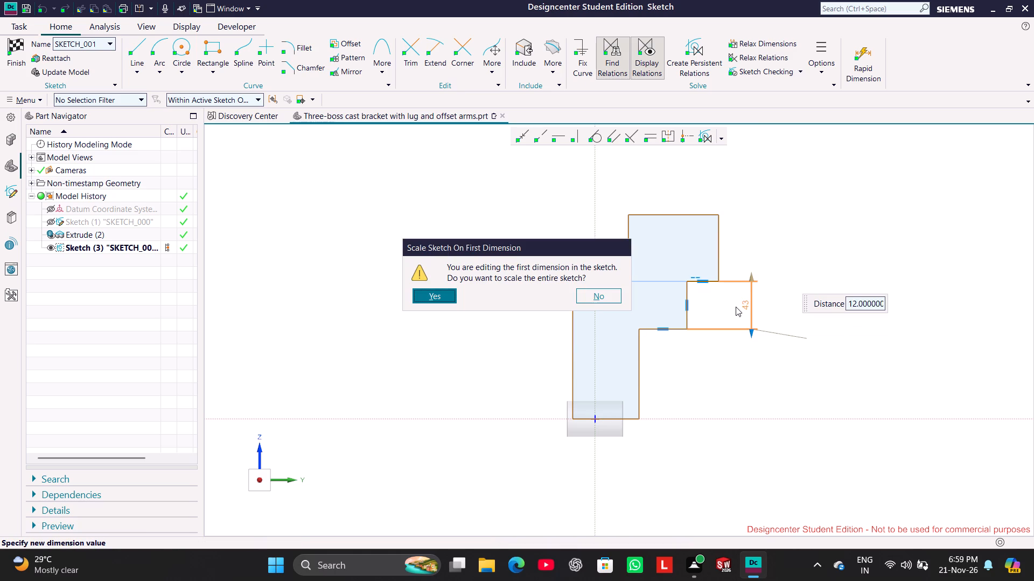
click(422, 303)
click(726, 346)
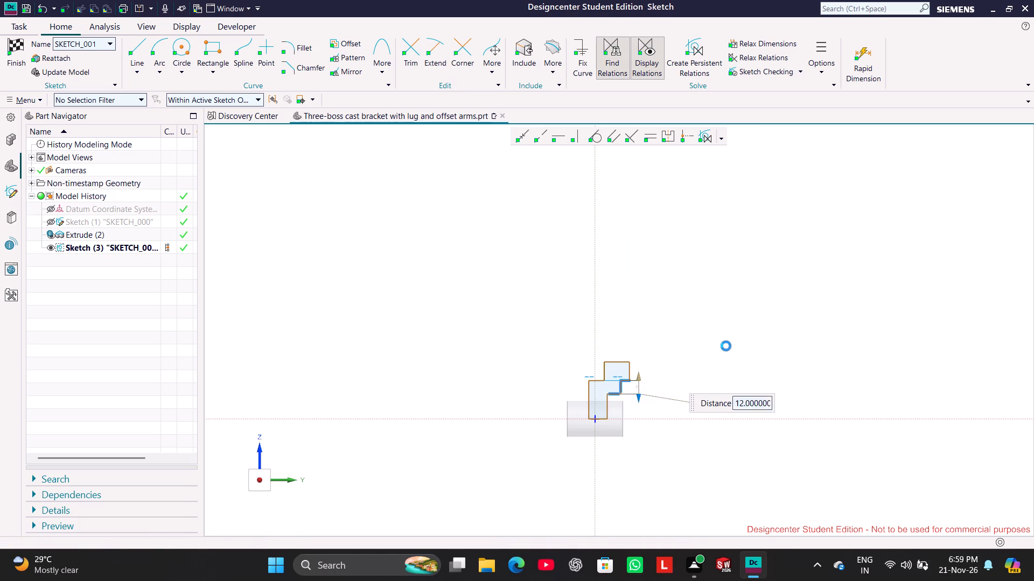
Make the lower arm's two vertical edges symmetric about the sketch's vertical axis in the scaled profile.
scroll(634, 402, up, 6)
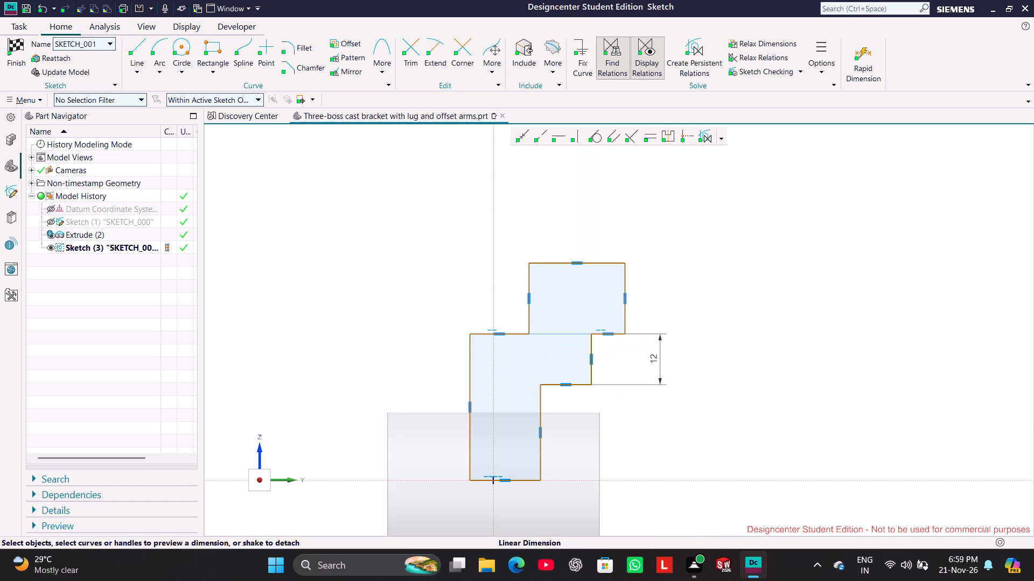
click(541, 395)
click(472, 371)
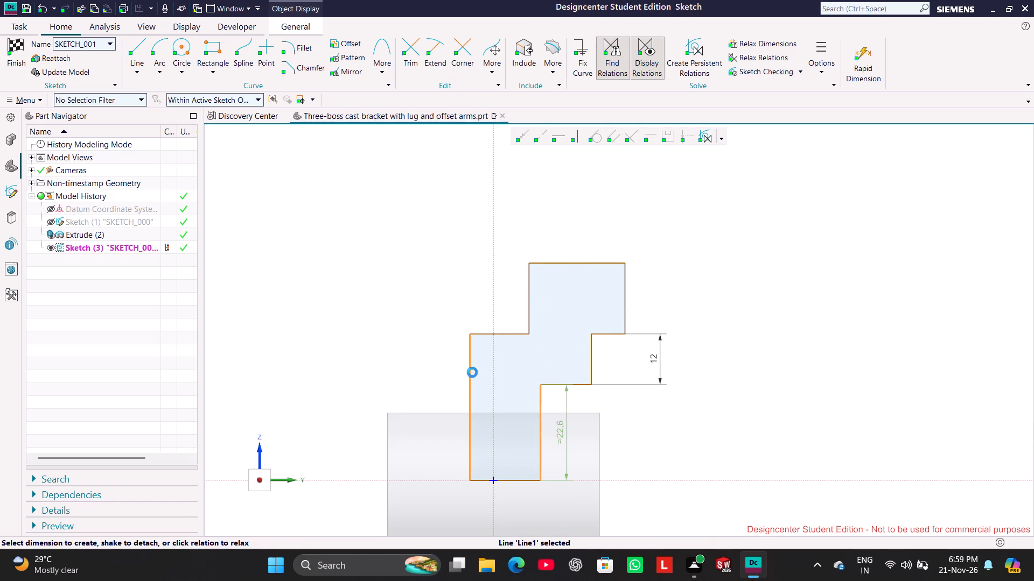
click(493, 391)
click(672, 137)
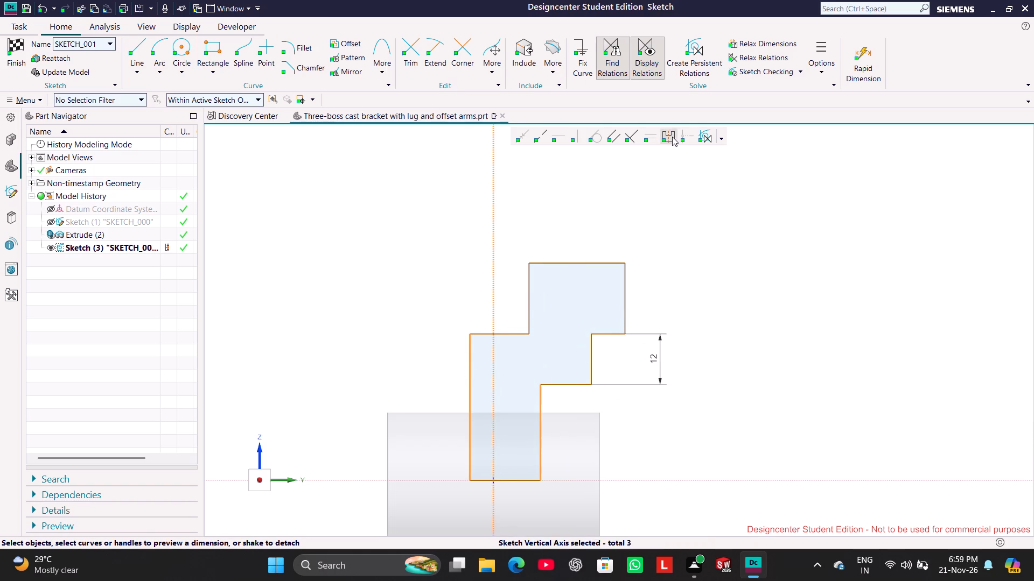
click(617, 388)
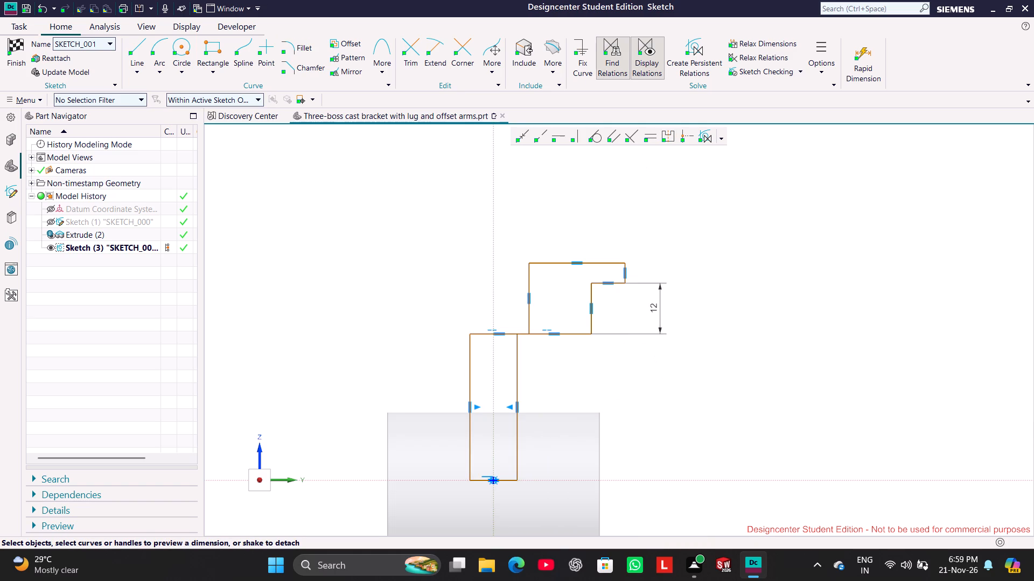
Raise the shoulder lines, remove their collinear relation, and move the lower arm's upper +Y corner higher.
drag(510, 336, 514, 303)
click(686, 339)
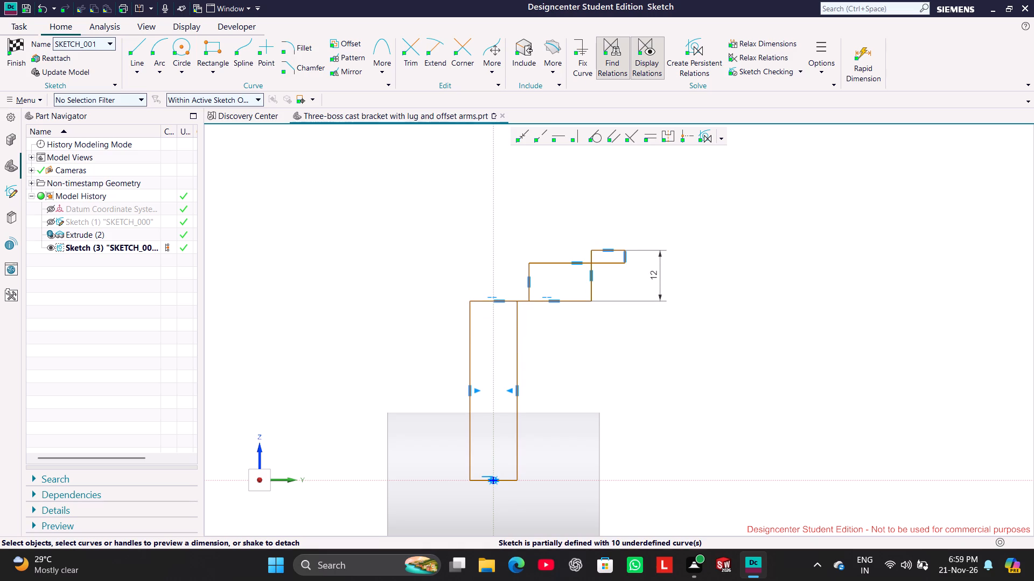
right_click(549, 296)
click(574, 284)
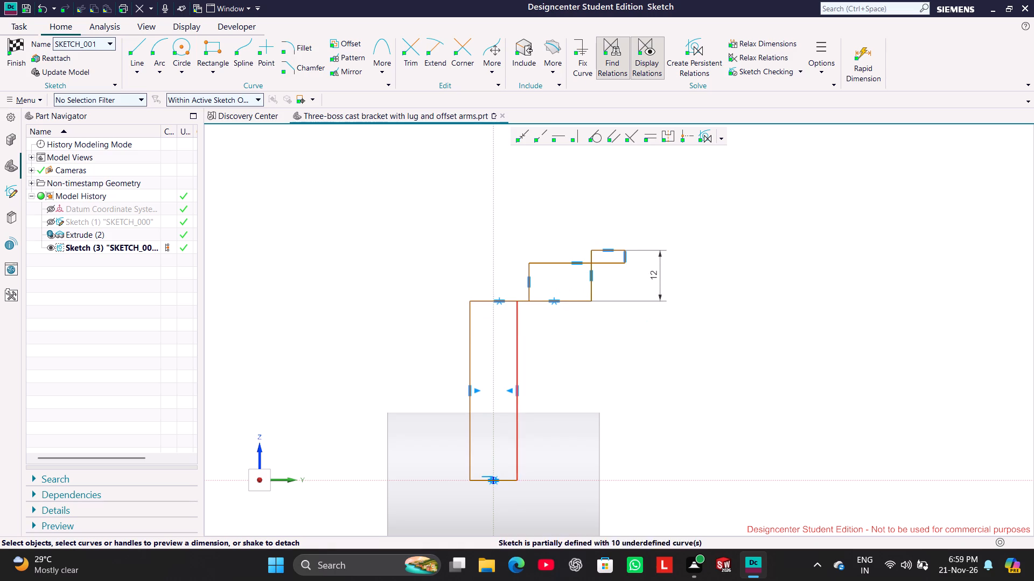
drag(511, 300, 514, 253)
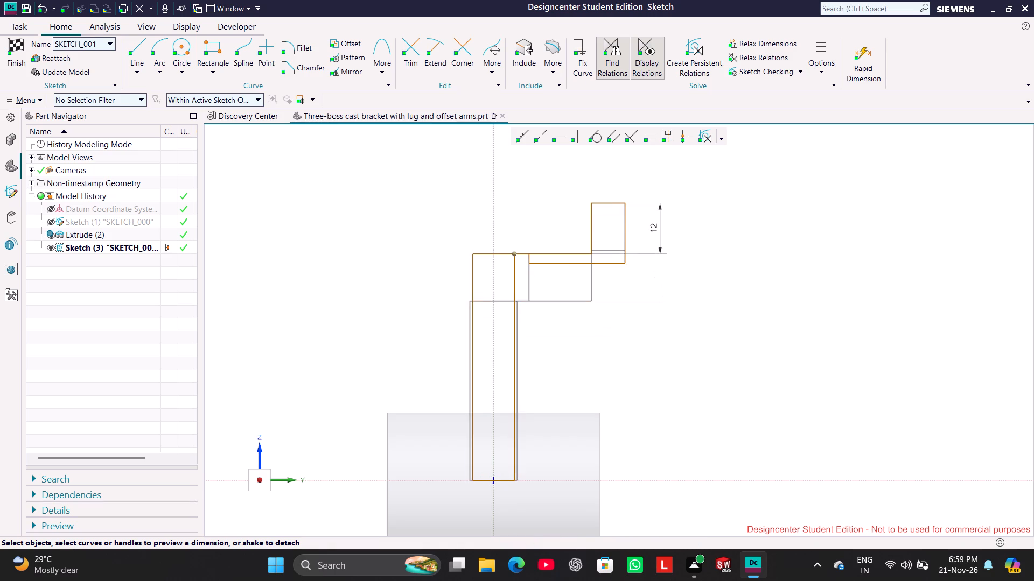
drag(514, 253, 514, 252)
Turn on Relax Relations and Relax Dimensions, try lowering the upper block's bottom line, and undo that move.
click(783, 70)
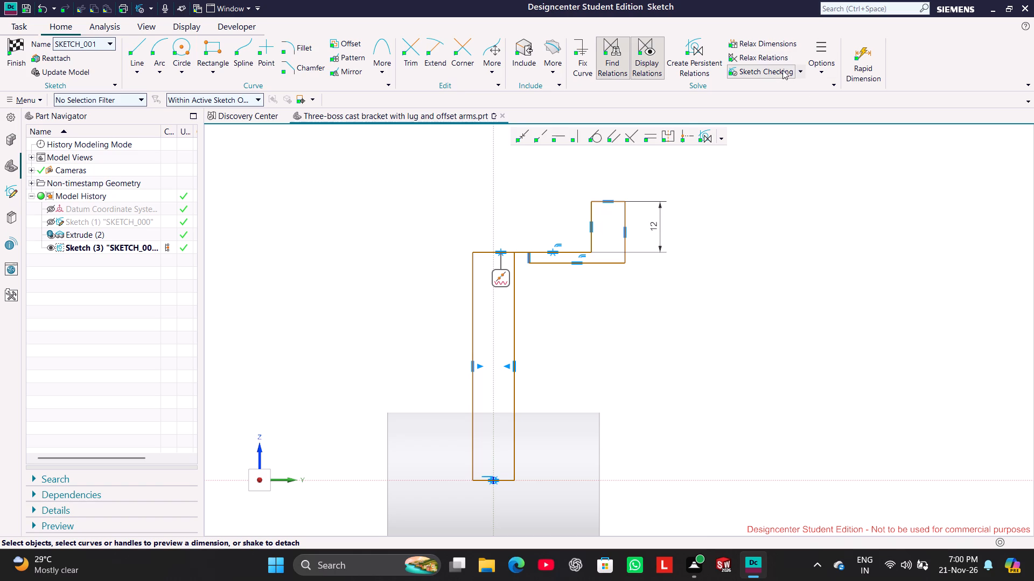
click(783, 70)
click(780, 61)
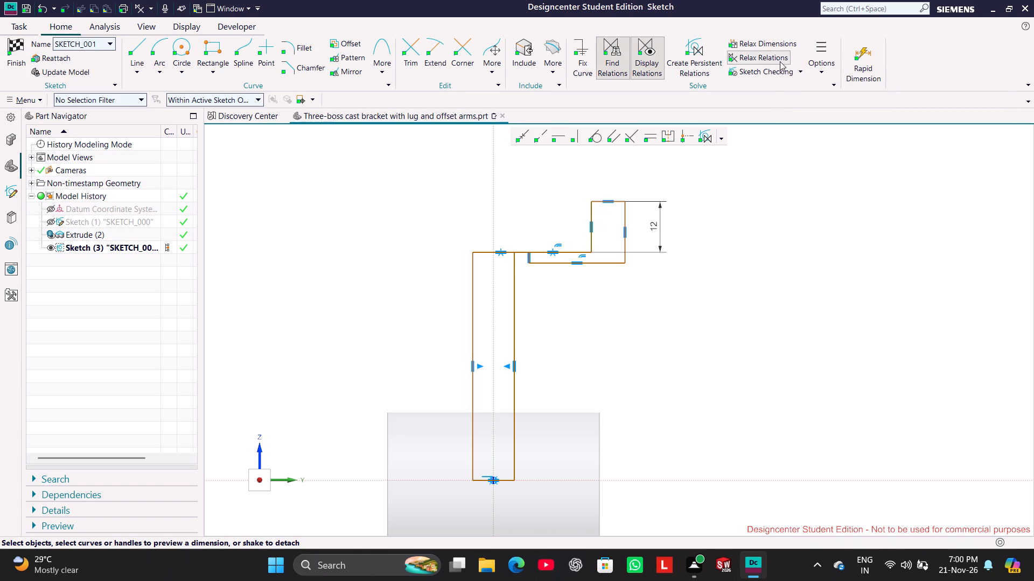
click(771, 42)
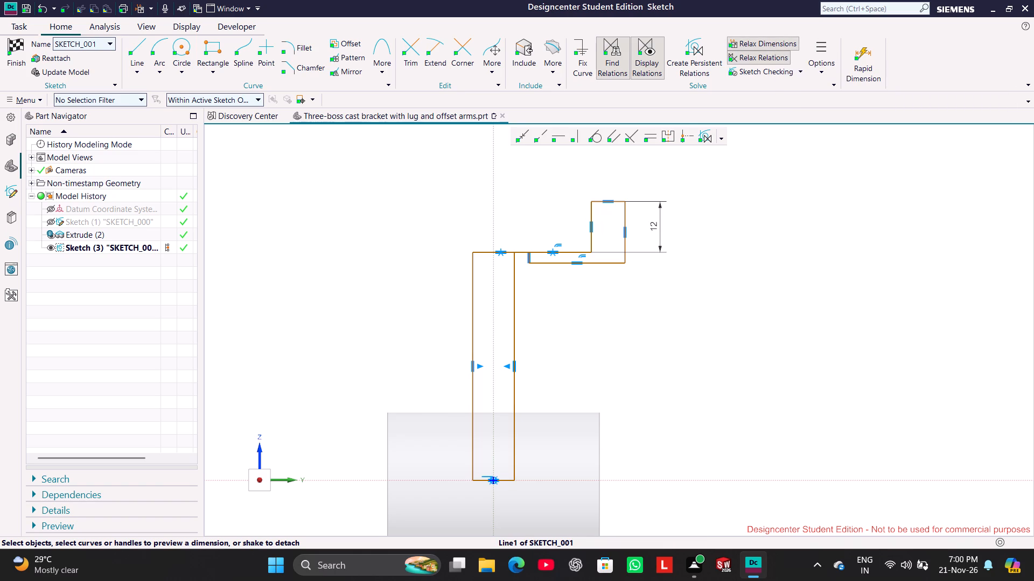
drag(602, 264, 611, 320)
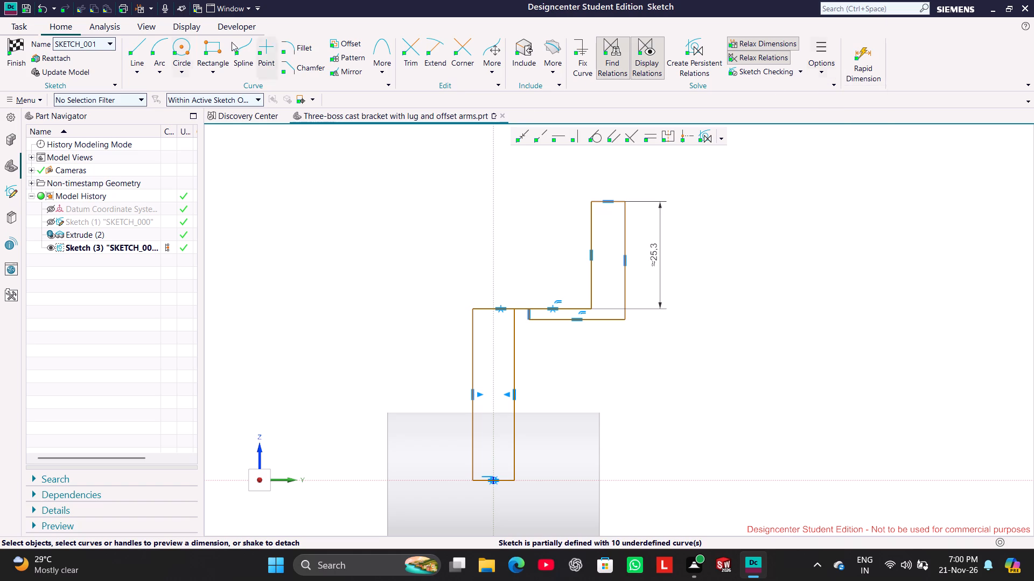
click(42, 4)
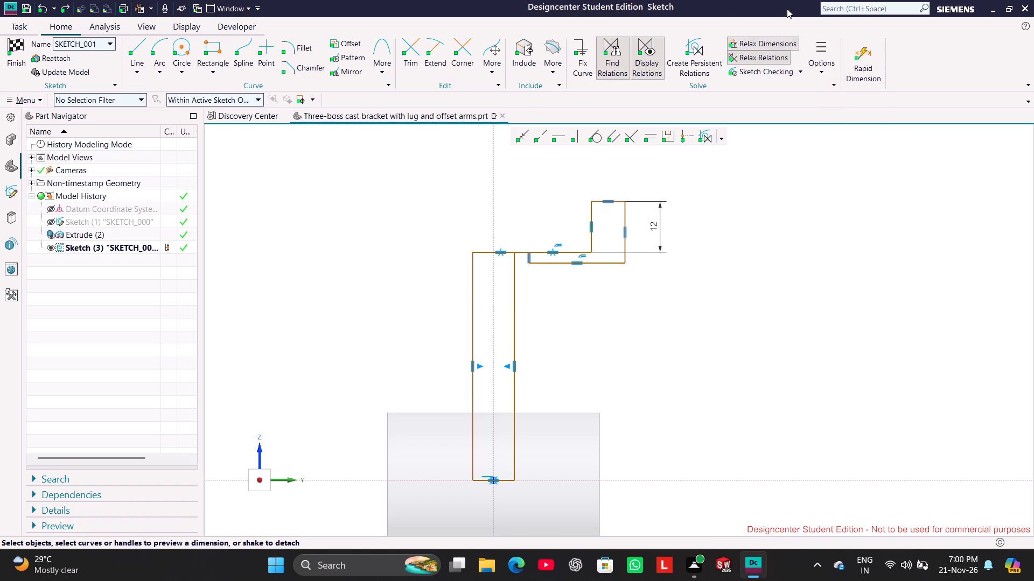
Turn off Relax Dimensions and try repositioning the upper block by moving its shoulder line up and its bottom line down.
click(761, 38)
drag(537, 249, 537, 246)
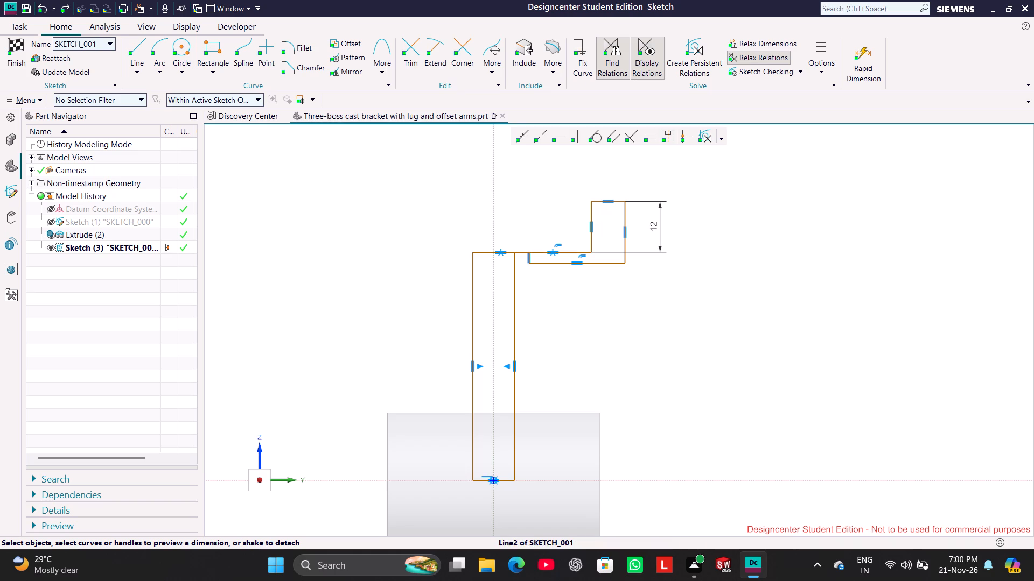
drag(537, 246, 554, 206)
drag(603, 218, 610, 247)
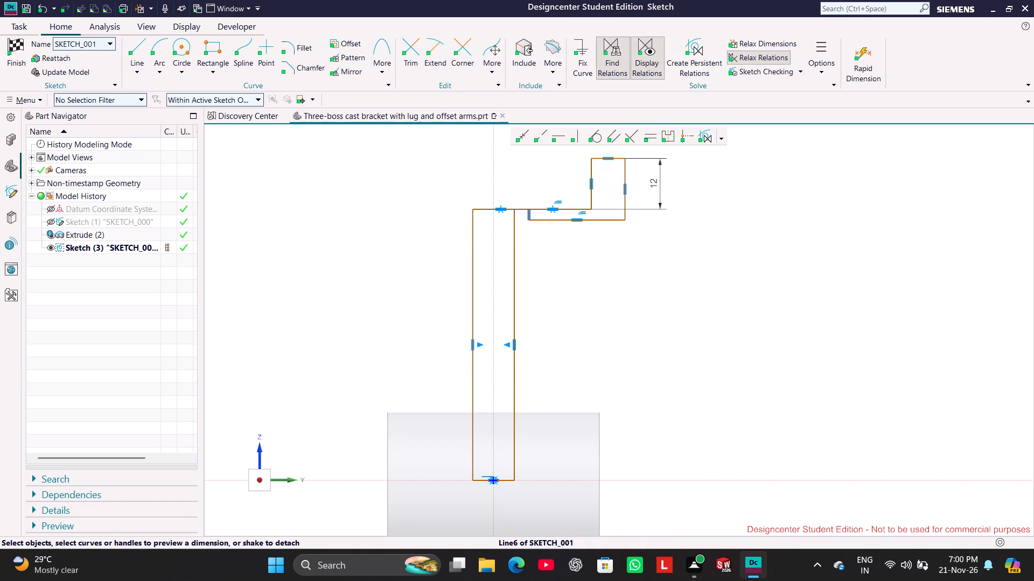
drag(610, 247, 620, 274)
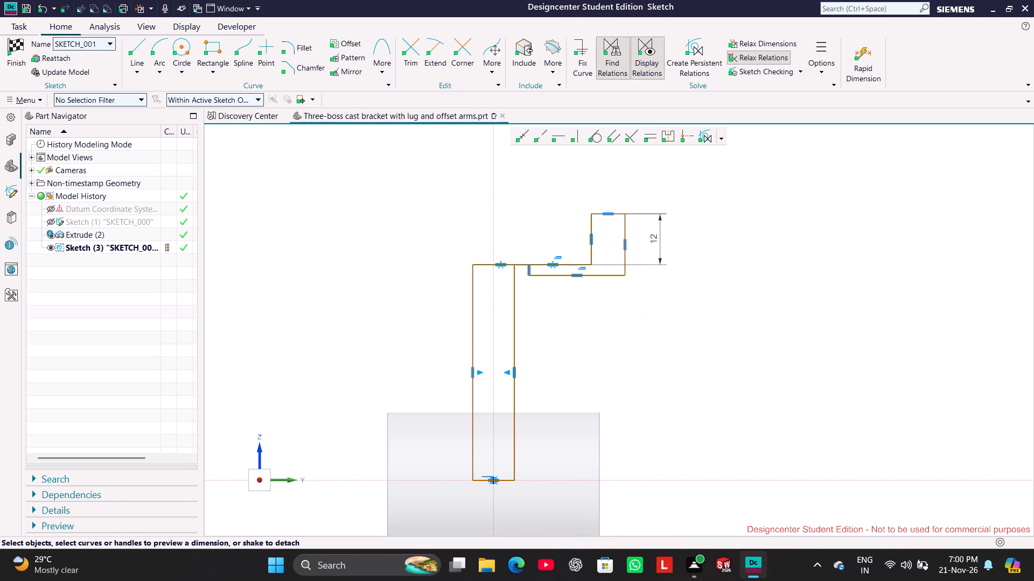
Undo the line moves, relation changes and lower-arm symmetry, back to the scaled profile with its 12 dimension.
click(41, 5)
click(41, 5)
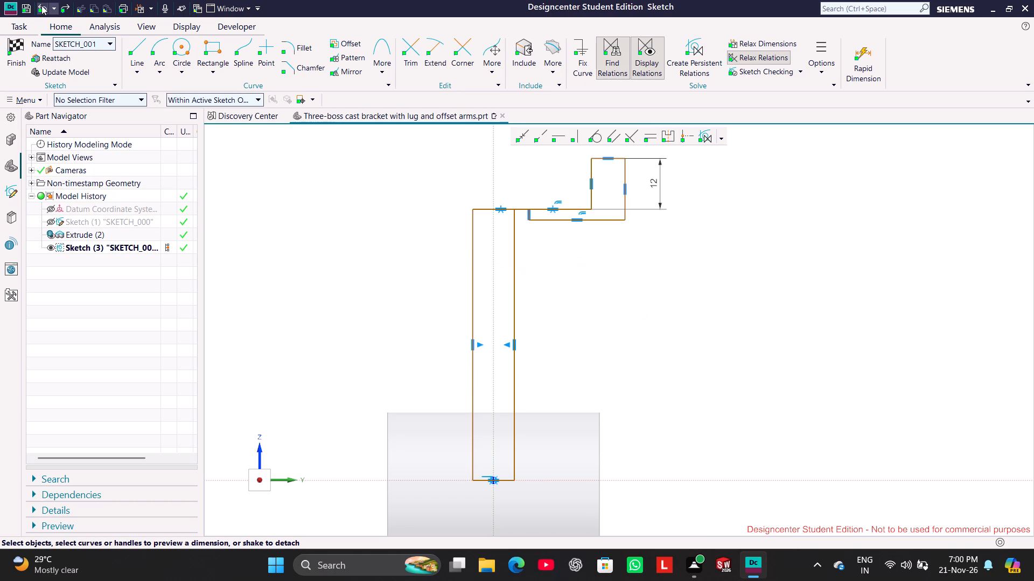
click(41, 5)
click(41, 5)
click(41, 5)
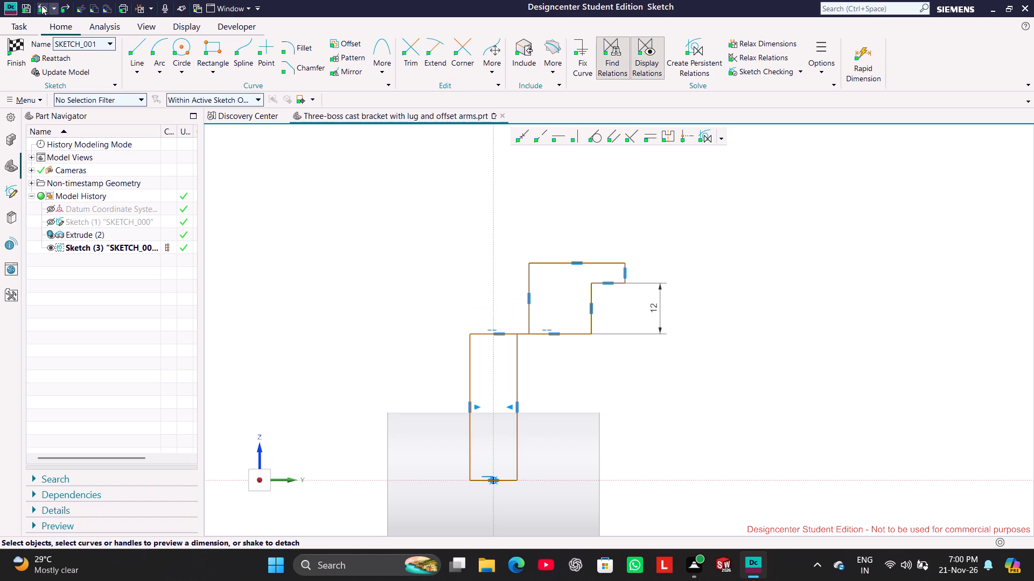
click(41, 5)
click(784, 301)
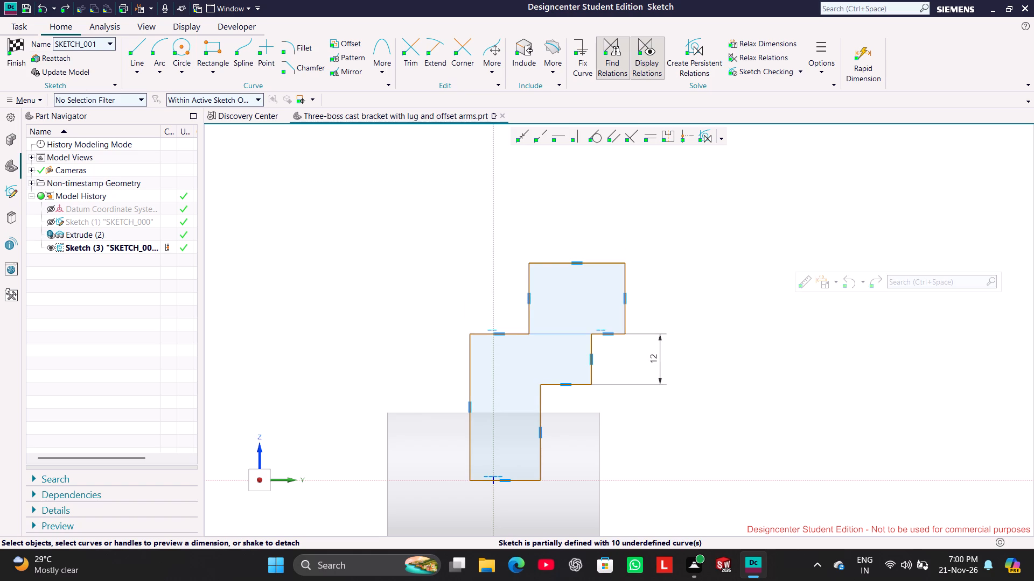
Narrow the lower arm by moving its +Y vertical edge inward, nearly as far from the vertical axis as the opposite edge.
drag(543, 402, 517, 402)
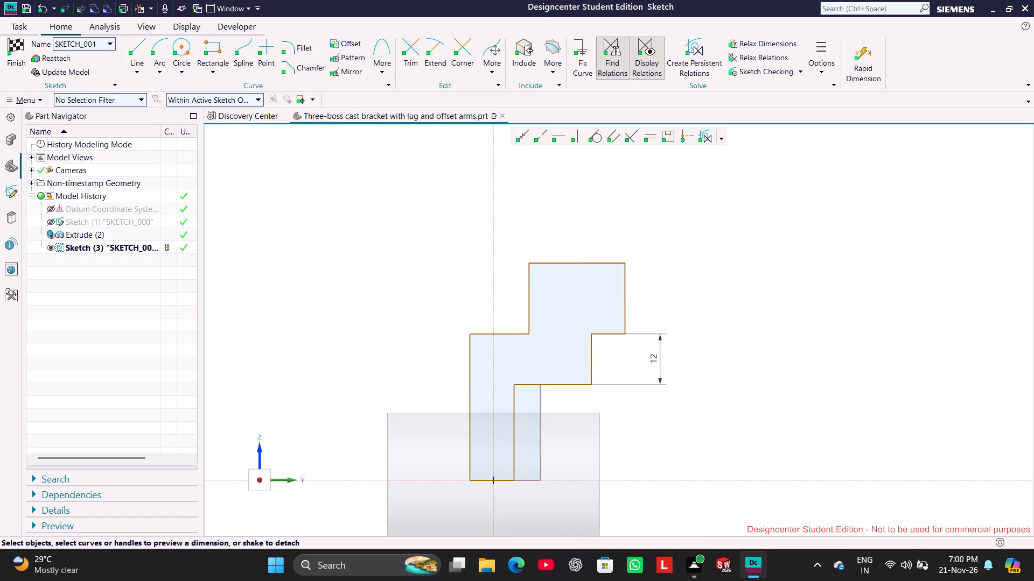
drag(517, 402, 522, 404)
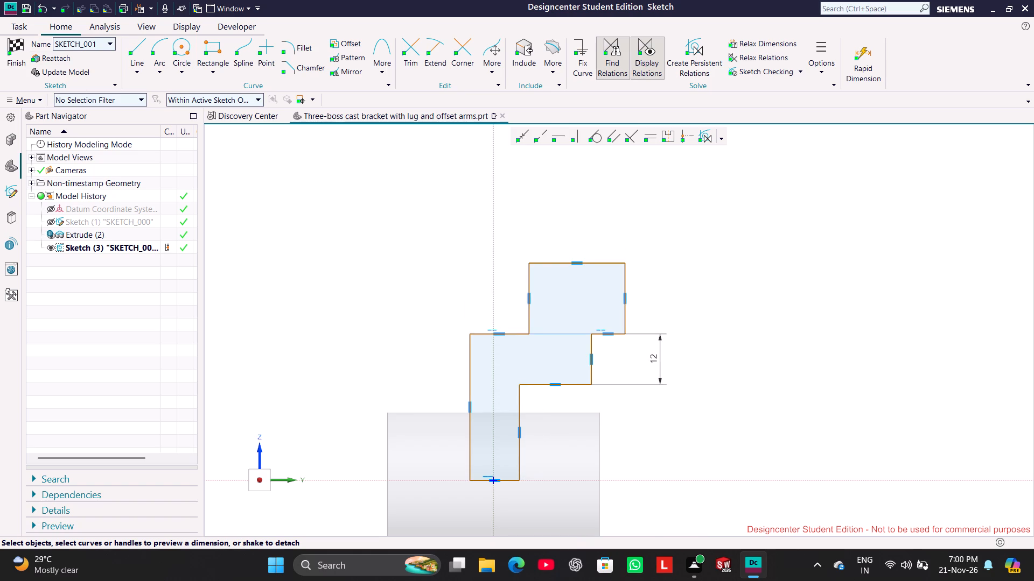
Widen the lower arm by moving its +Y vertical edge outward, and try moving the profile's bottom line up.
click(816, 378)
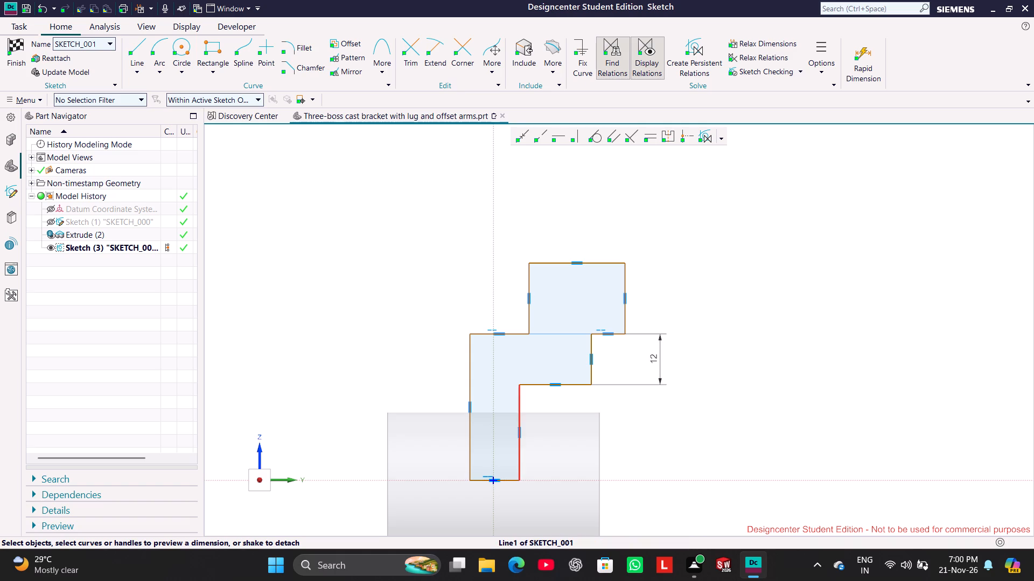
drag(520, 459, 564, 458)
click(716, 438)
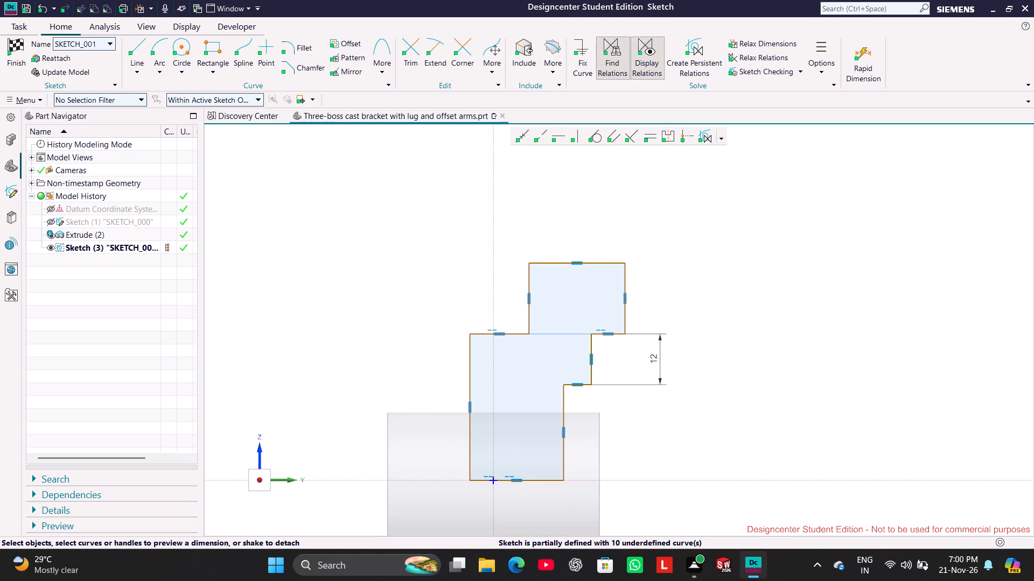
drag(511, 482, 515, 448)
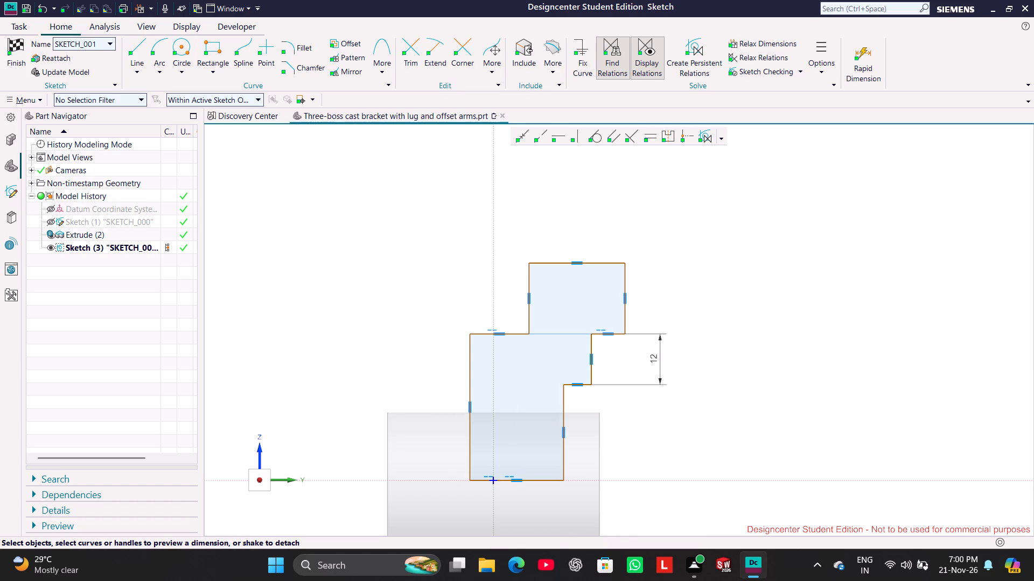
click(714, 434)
Make the midpoint of the profile's bottom line coincident with the sketch's vertical axis.
scroll(546, 482, up, 3)
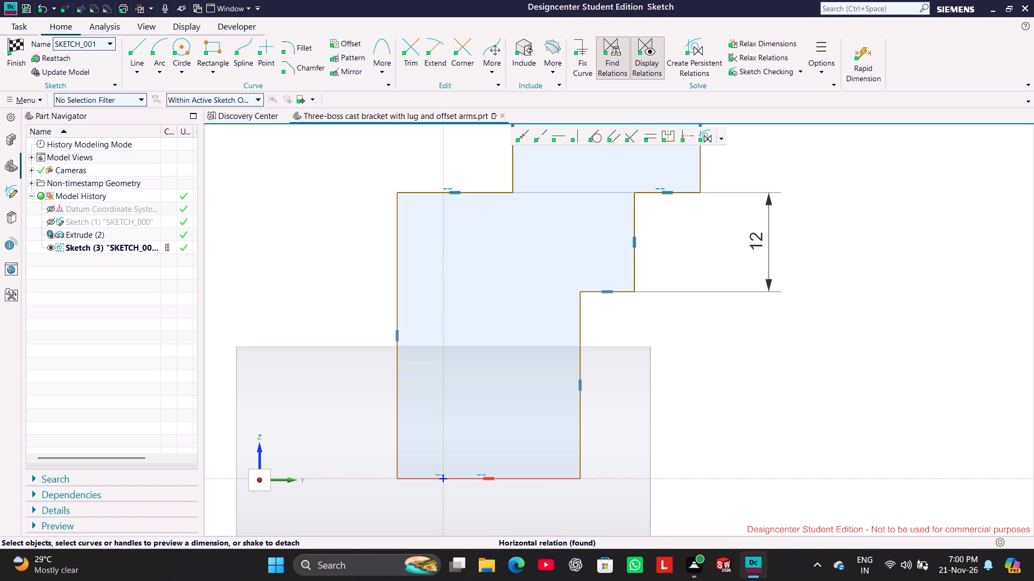
click(525, 138)
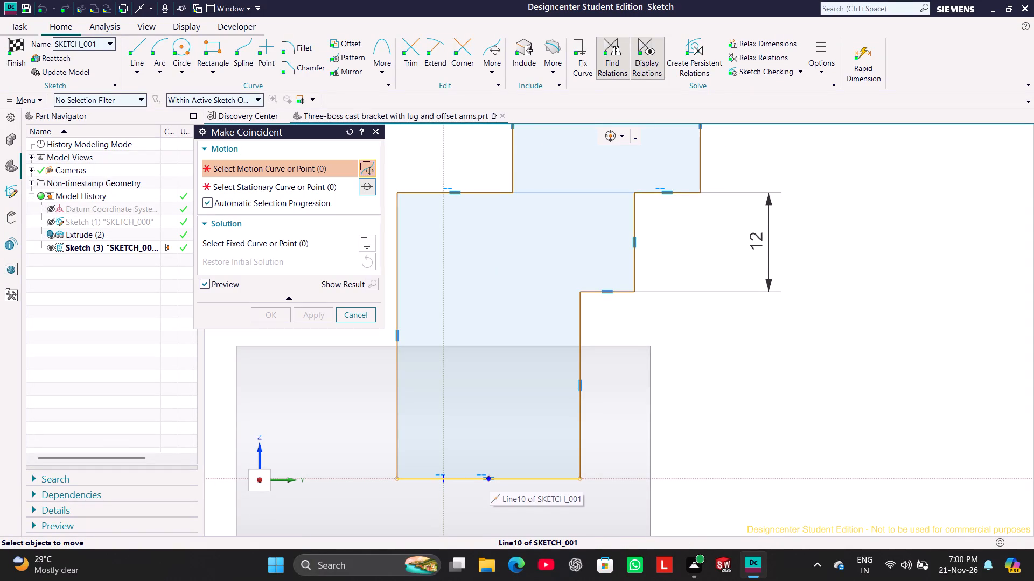
click(488, 479)
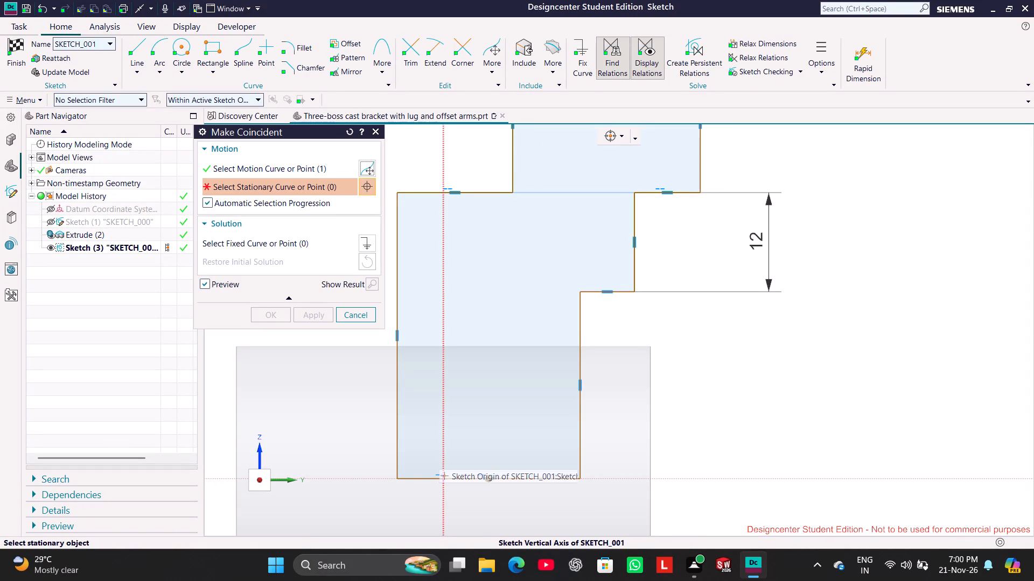
click(439, 455)
click(318, 315)
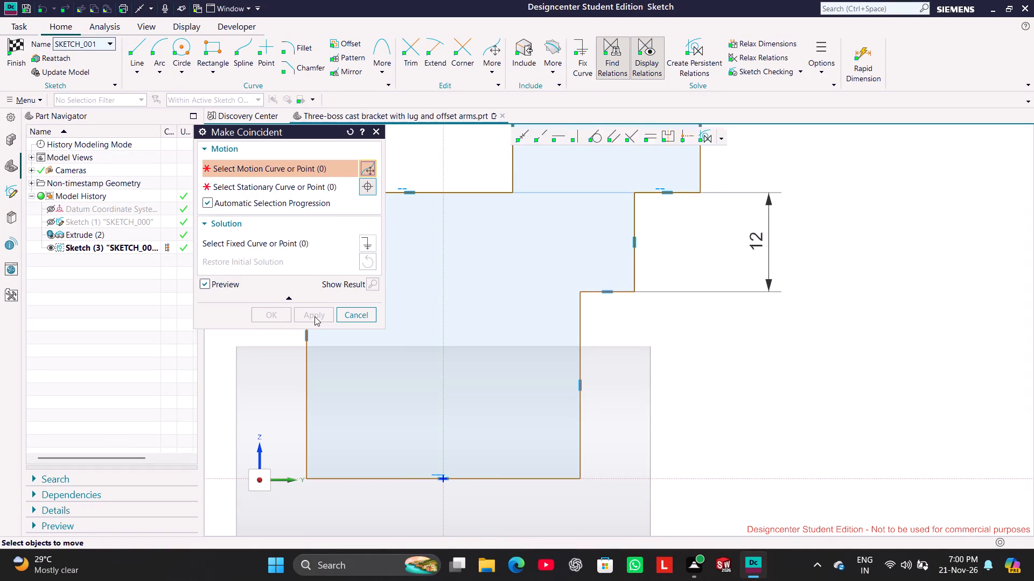
click(360, 316)
Narrow the lower arm and dimension the distance between its two vertical edges as 10.
scroll(596, 343, down, 3)
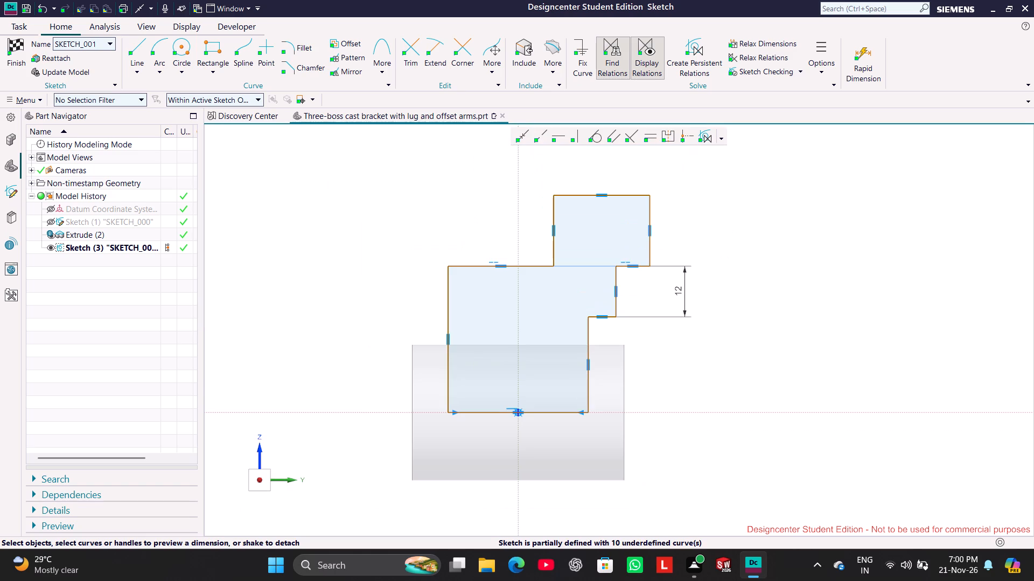
drag(590, 337, 554, 336)
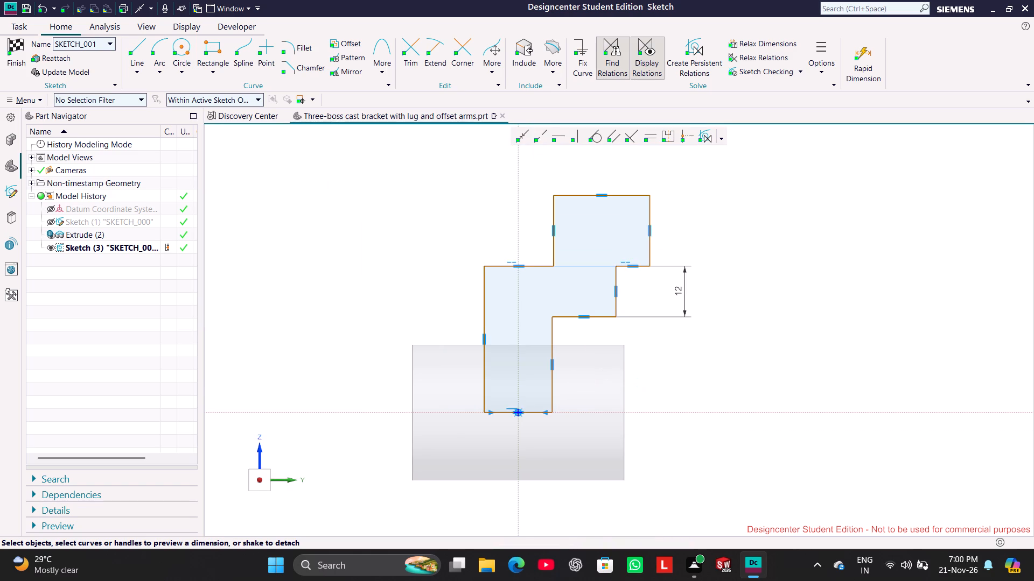
click(676, 387)
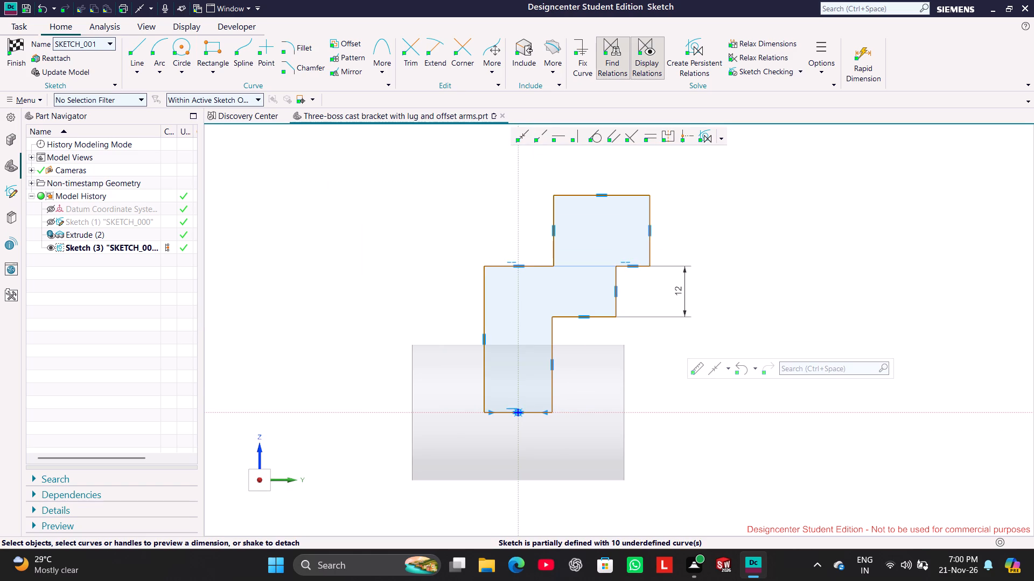
click(552, 334)
click(483, 310)
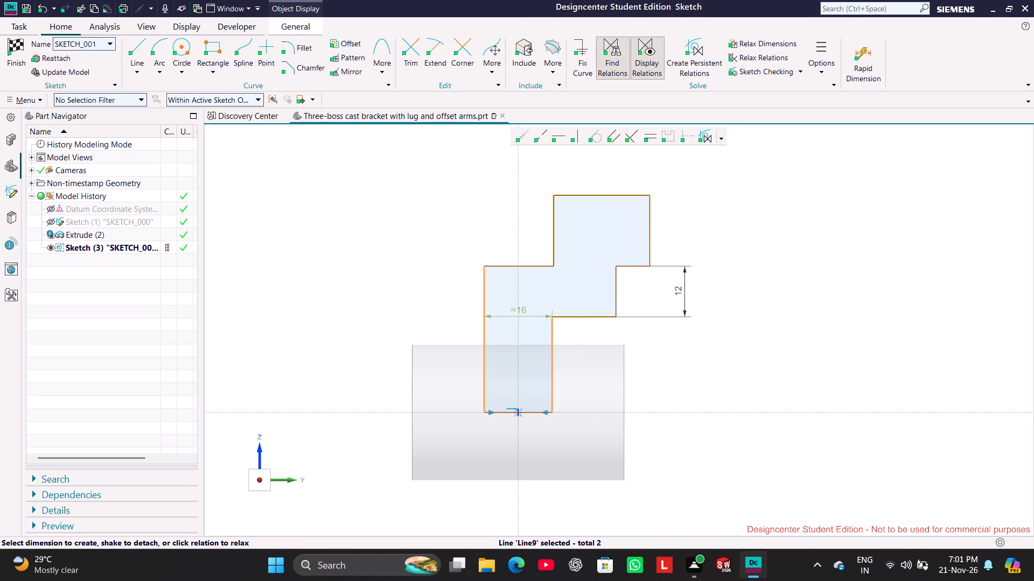
double_click(523, 309)
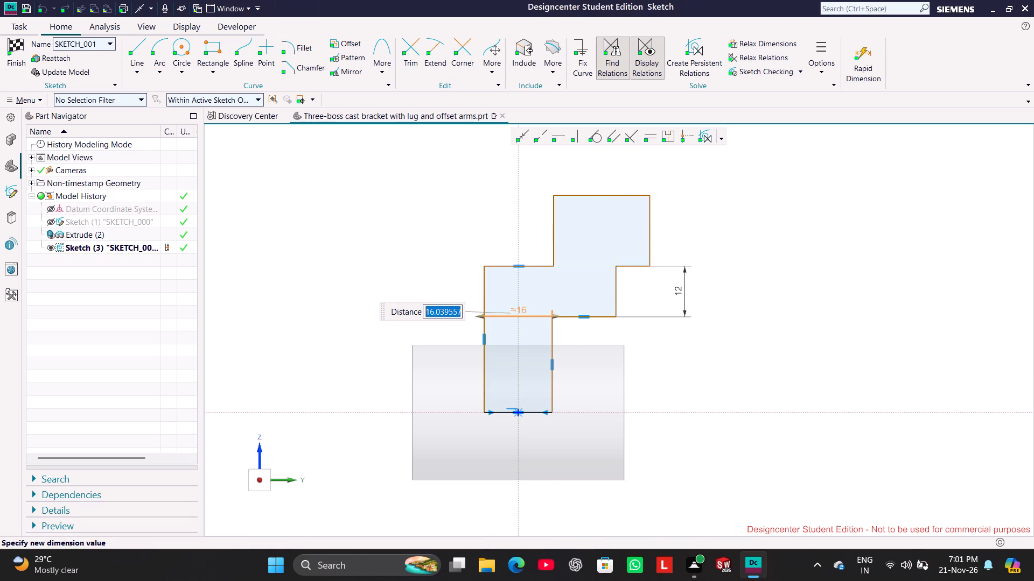
text(10)
key(Return)
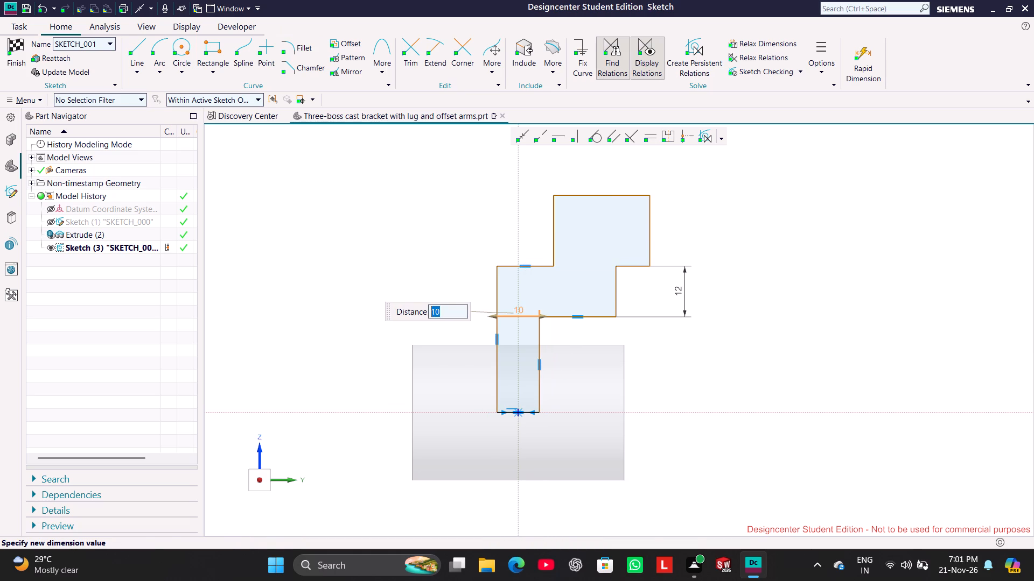
click(874, 288)
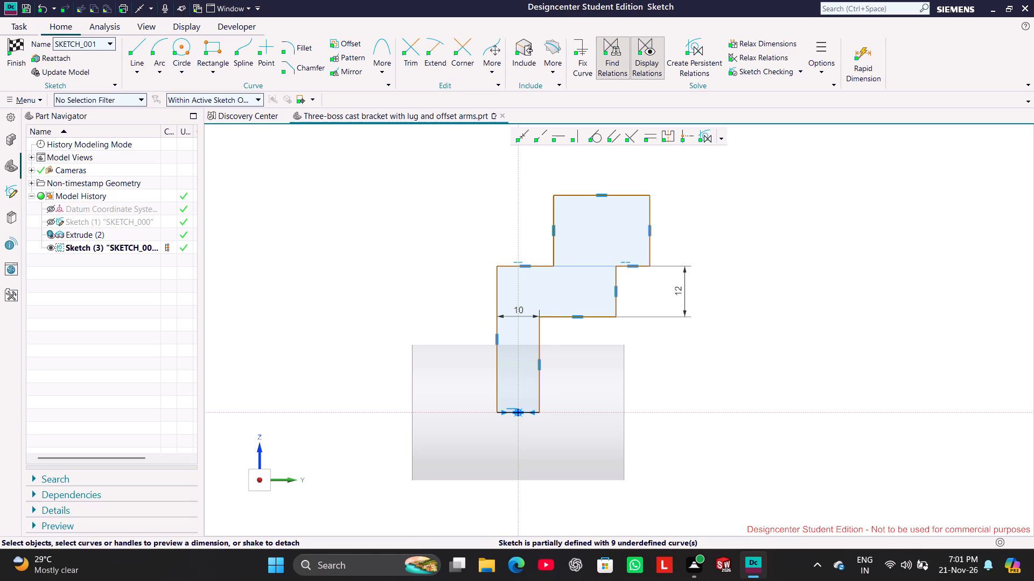
Dimension the upper block's top line with a width of 12.
click(627, 193)
double_click(608, 175)
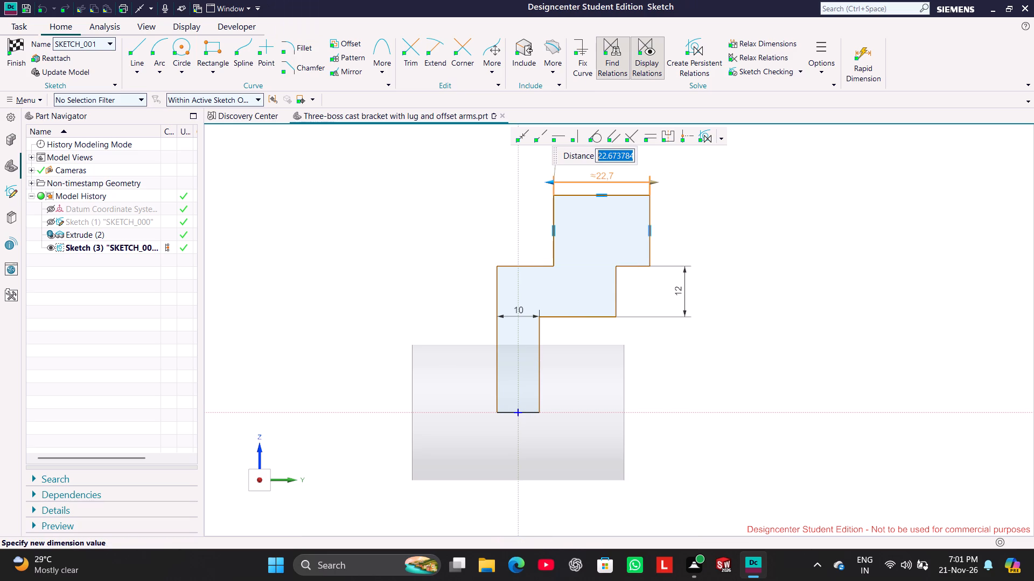
text(12)
key(Return)
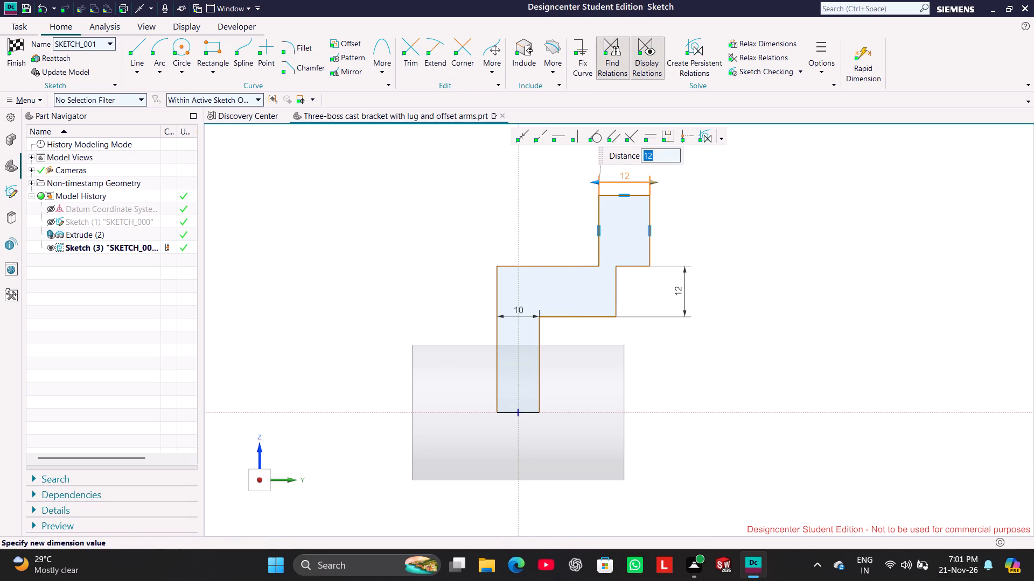
click(833, 209)
Dimension the overall width from the lower arm's -Y edge to the upper block's +Y edge as 28, placed above the profile.
click(651, 219)
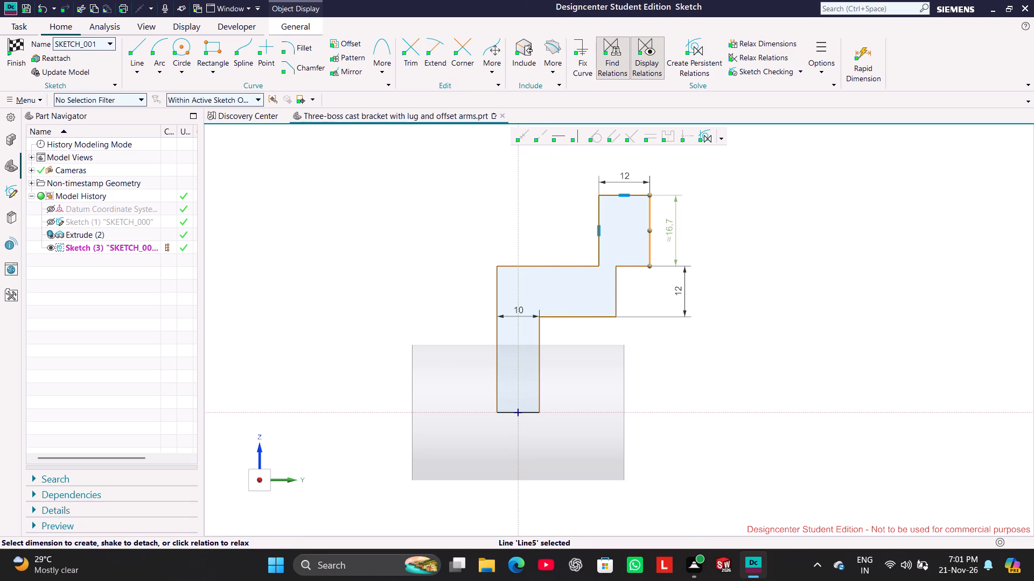
click(497, 281)
drag(577, 284, 580, 175)
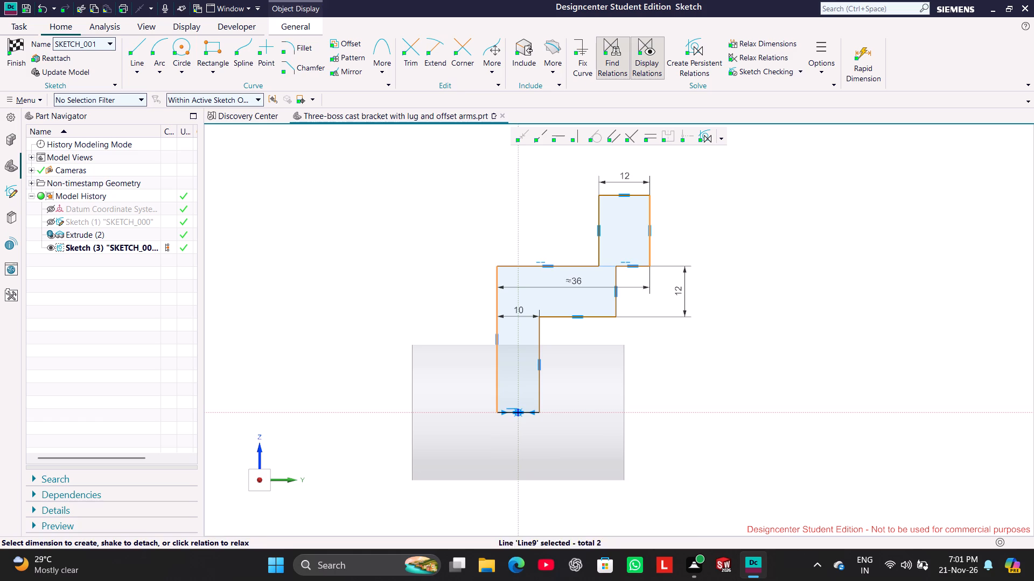
drag(580, 175, 579, 161)
double_click(579, 161)
double_click(579, 161)
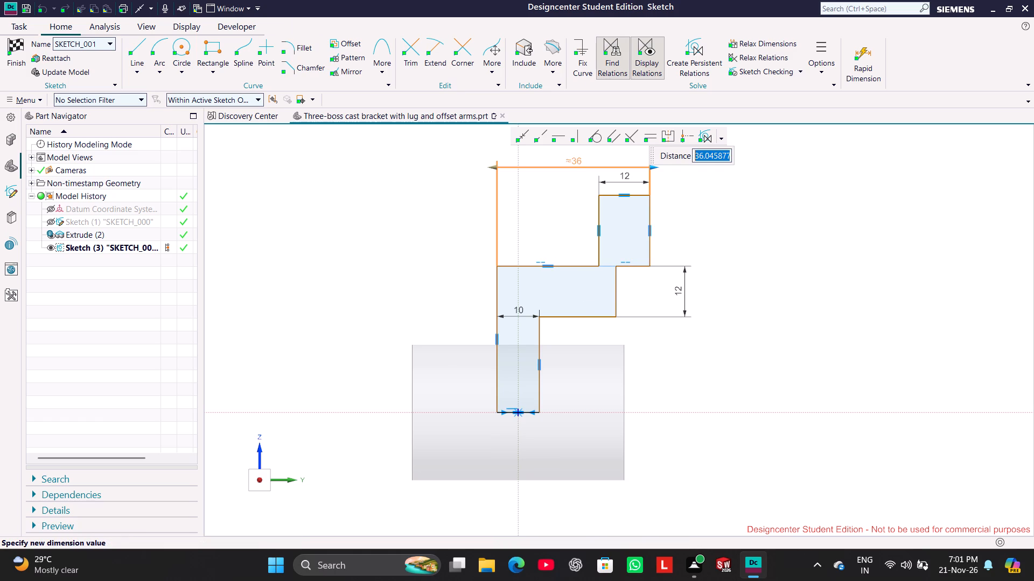
text(28)
key(Return)
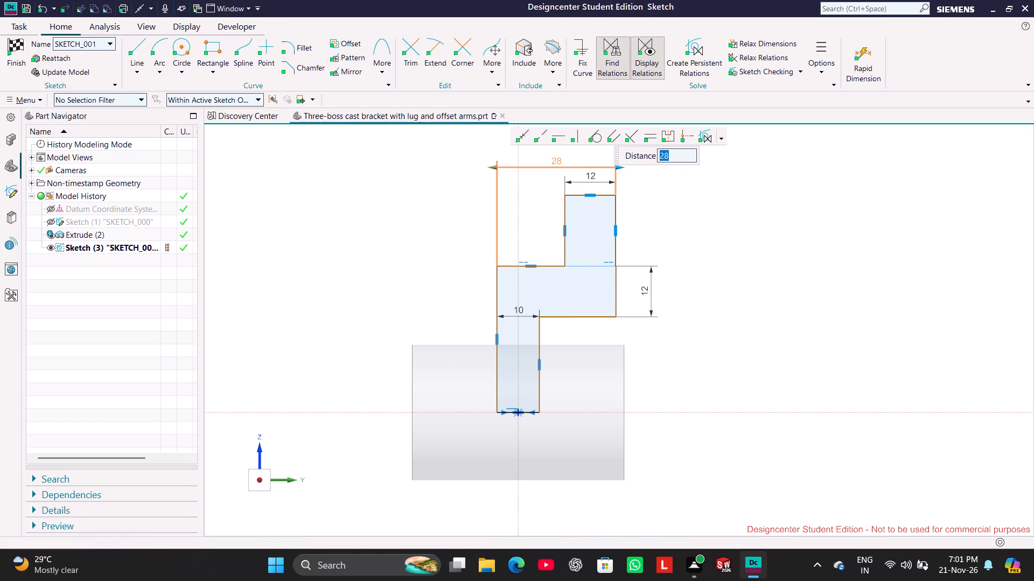
click(681, 284)
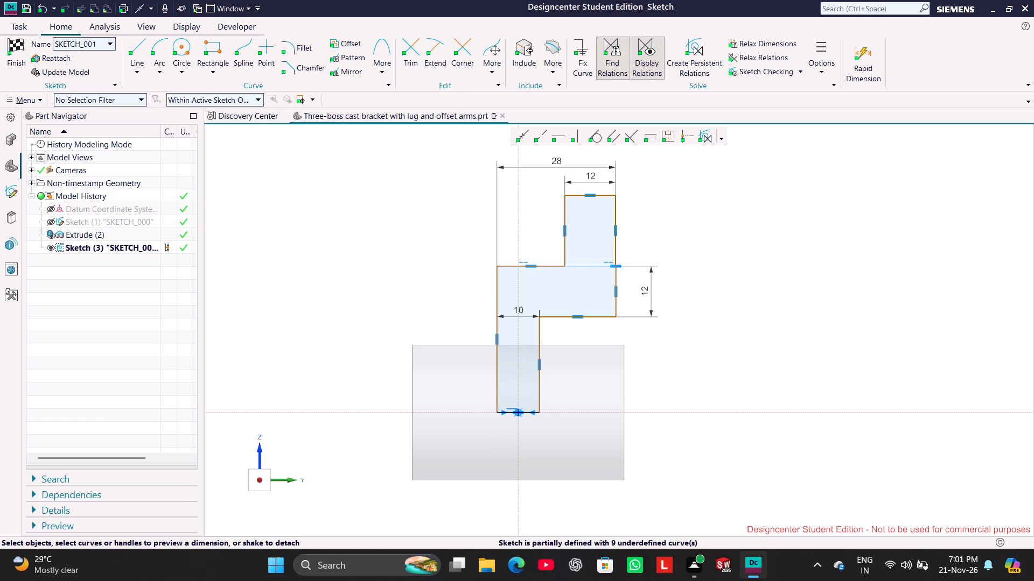
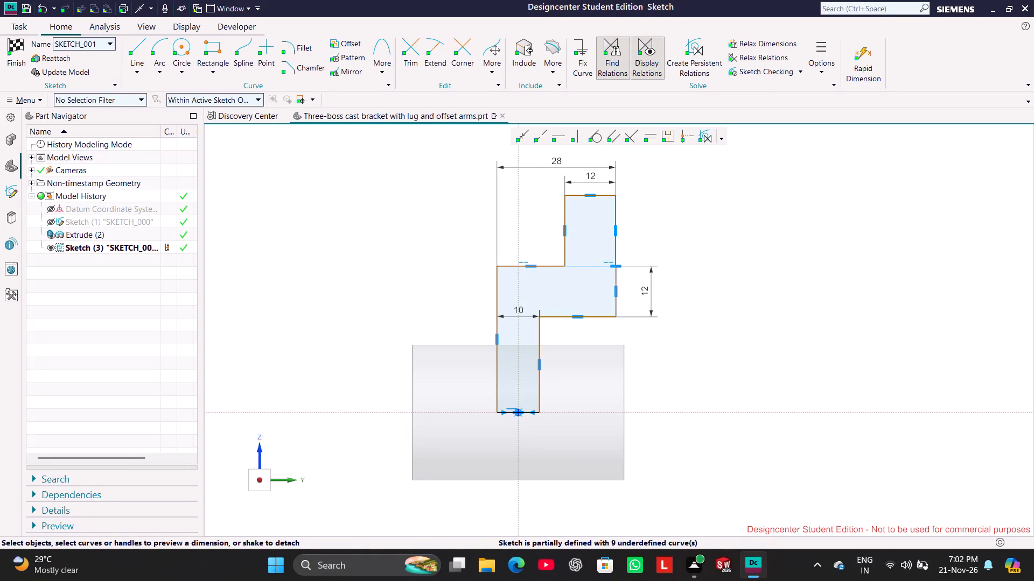
Delete the short vertical line forming the +Y edge of the profile's middle block.
scroll(637, 254, up, 1)
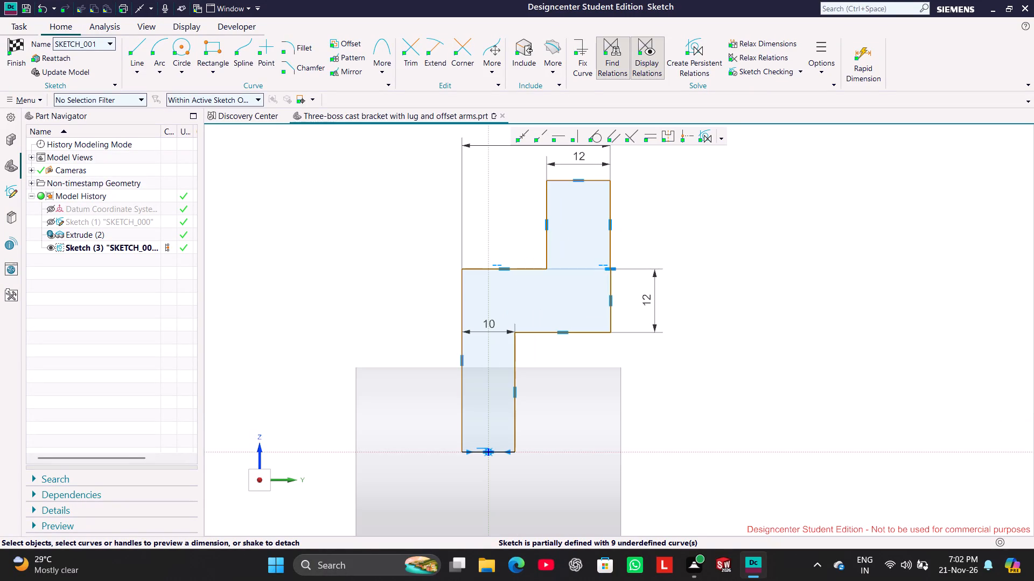
right_click(612, 288)
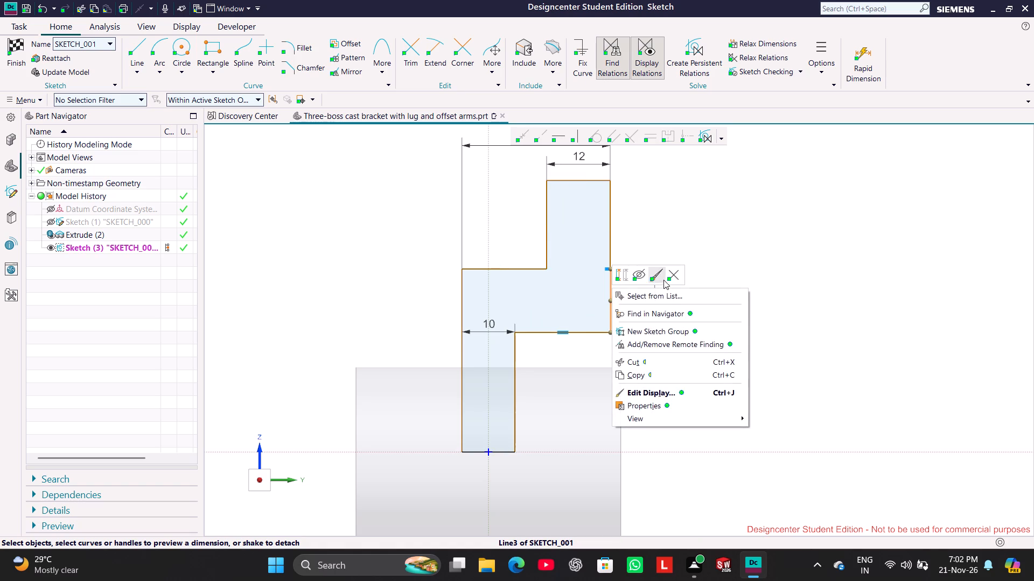
click(670, 275)
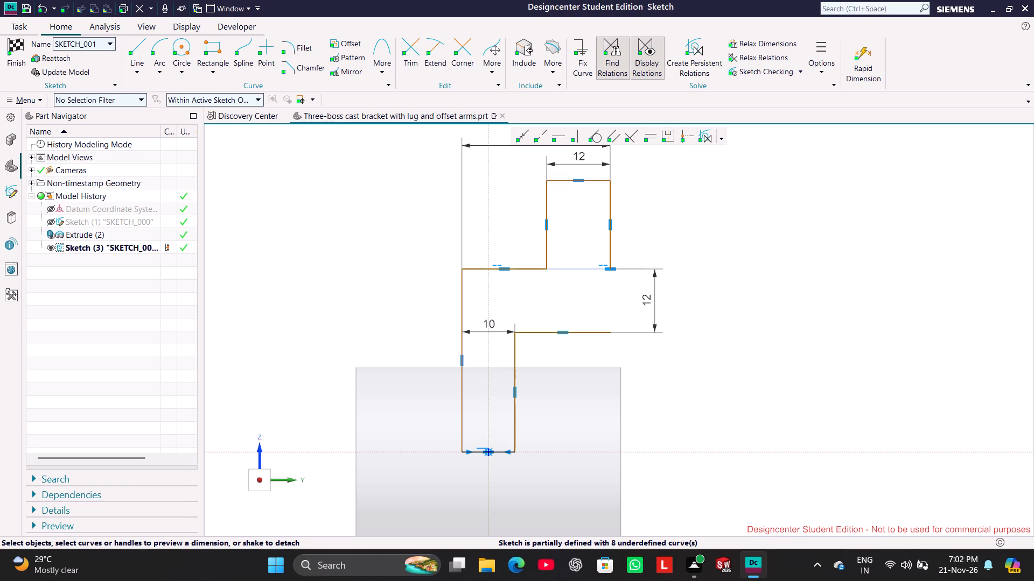
Shorten the middle block's bottom line at its free +Y end, stopping about 4.2 mm short of the upper block's +Y edge.
click(135, 54)
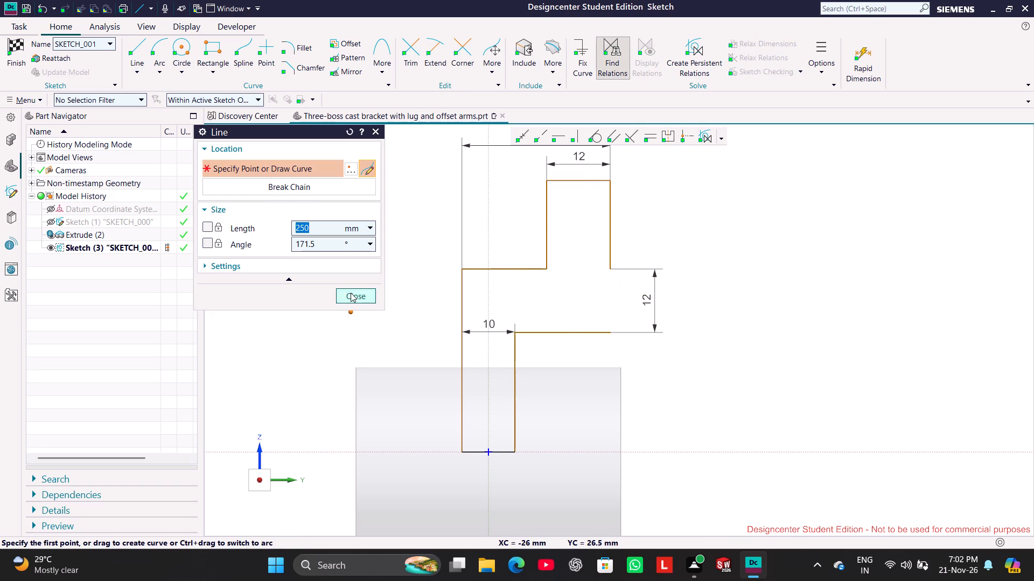
click(351, 293)
drag(610, 330, 603, 331)
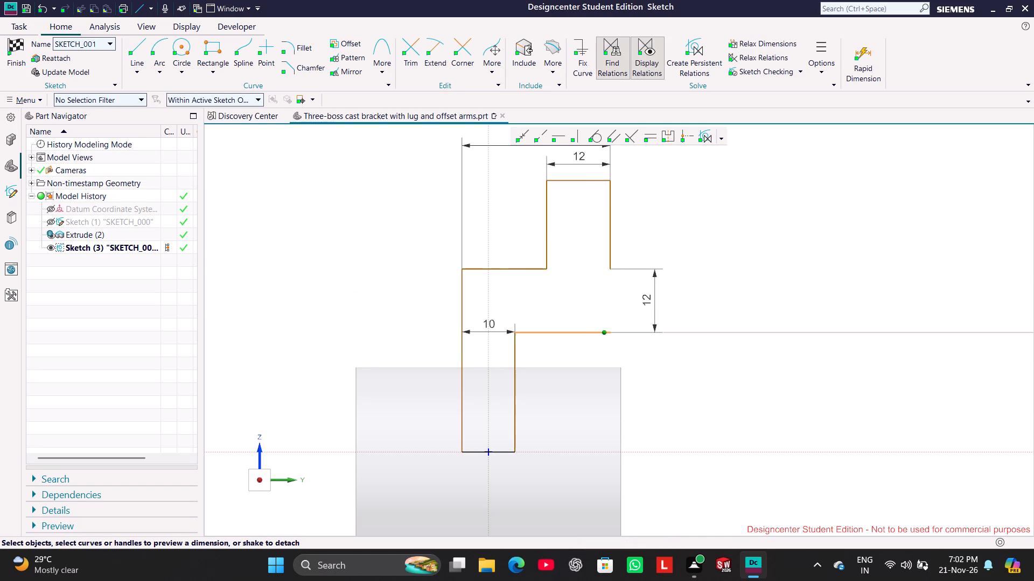
drag(603, 331, 588, 332)
Draw a vertical line up from the shortened line's free end and a connecting line about 4.5 mm long to the upper block's lower +Y corner.
click(141, 55)
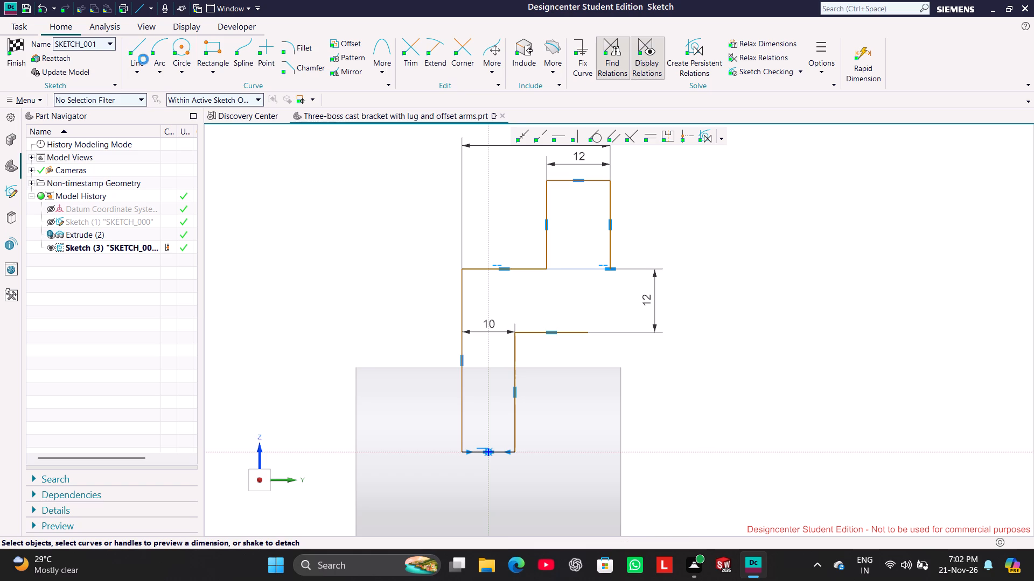
click(589, 330)
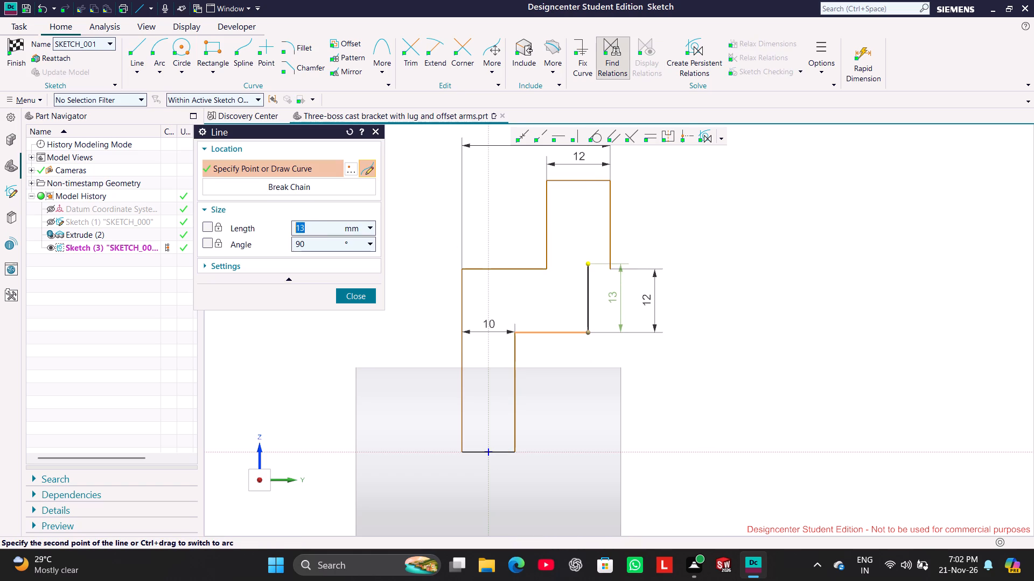
click(593, 277)
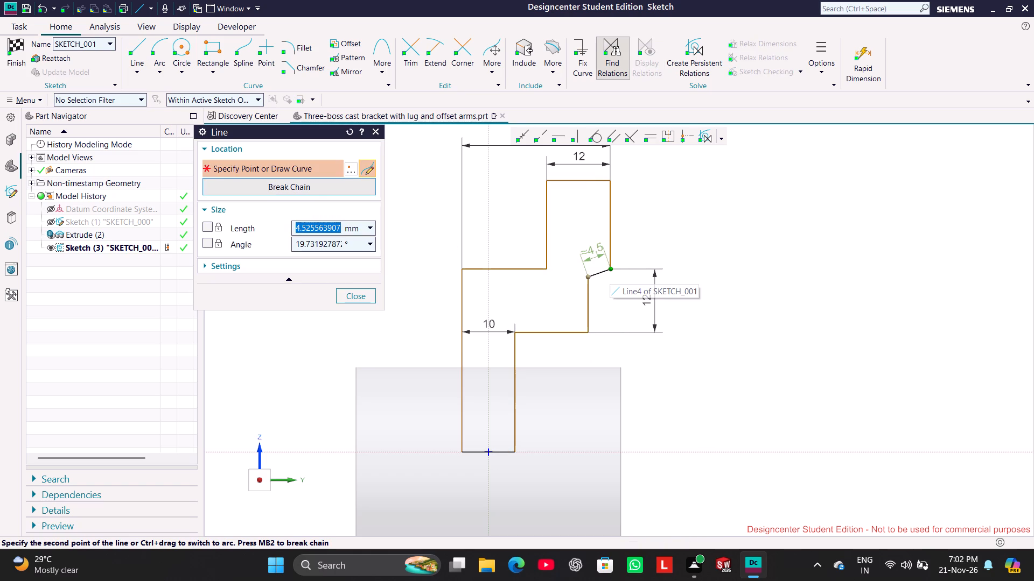
click(611, 270)
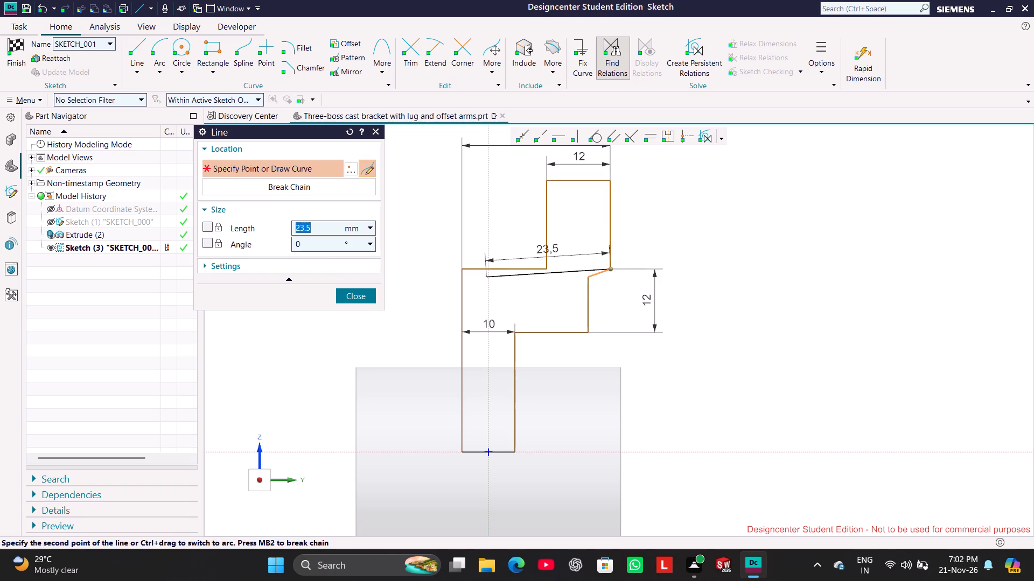
click(362, 294)
Make the short slanted connecting line under the upper block's +Y corner horizontal.
click(600, 273)
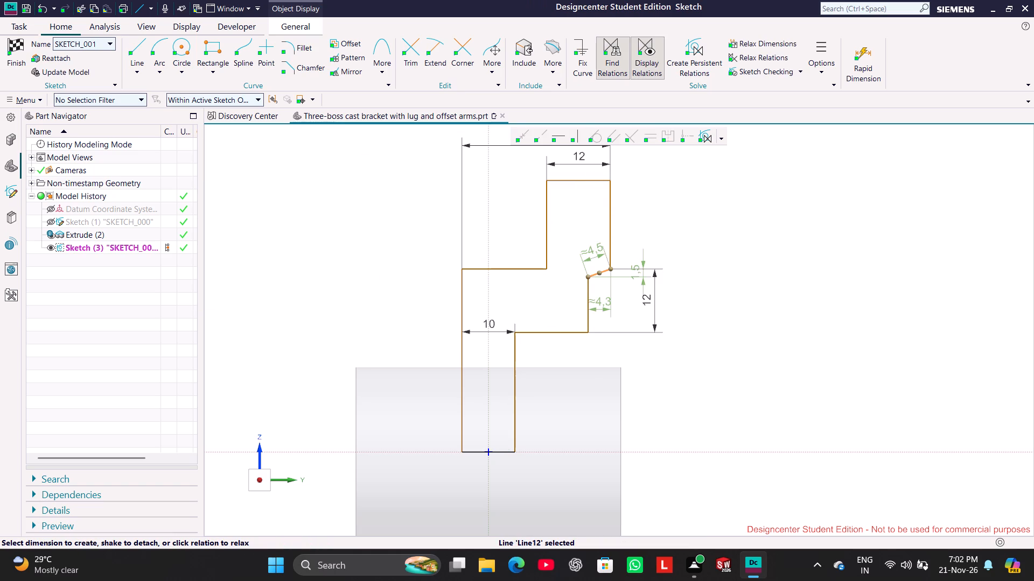
click(558, 133)
click(734, 227)
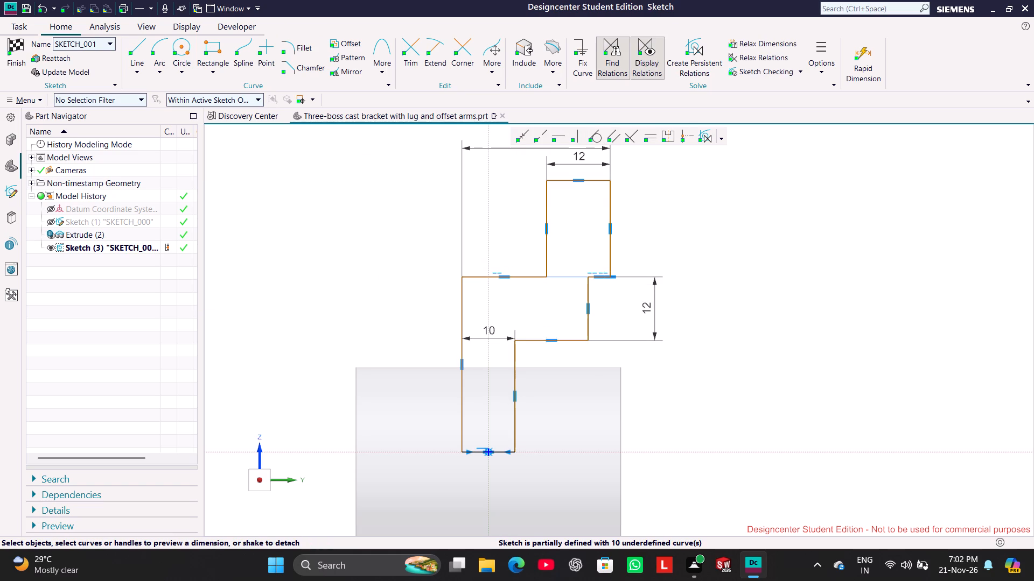
Turn off the display of the sketch relation symbols.
scroll(620, 307, up, 3)
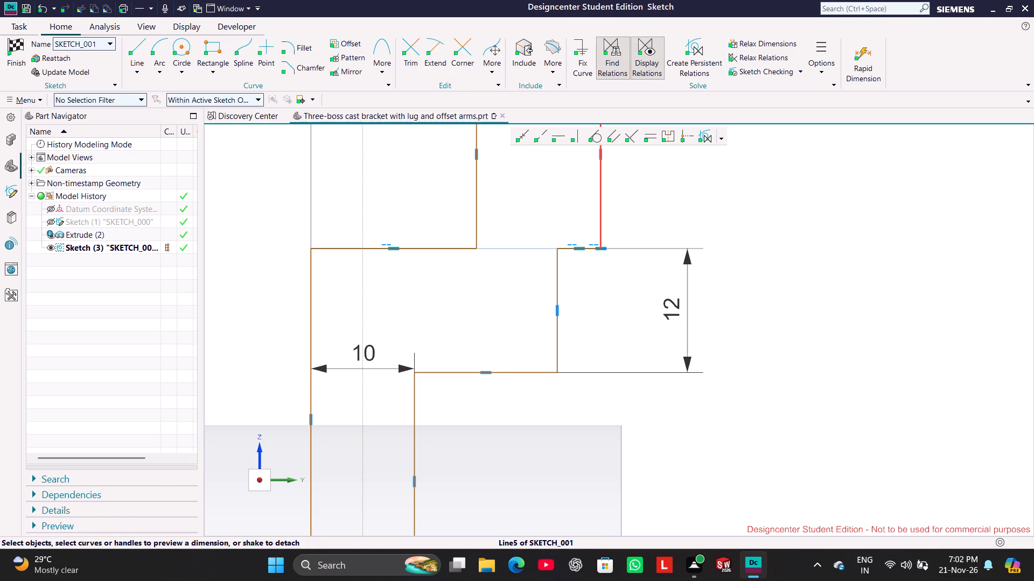
click(653, 70)
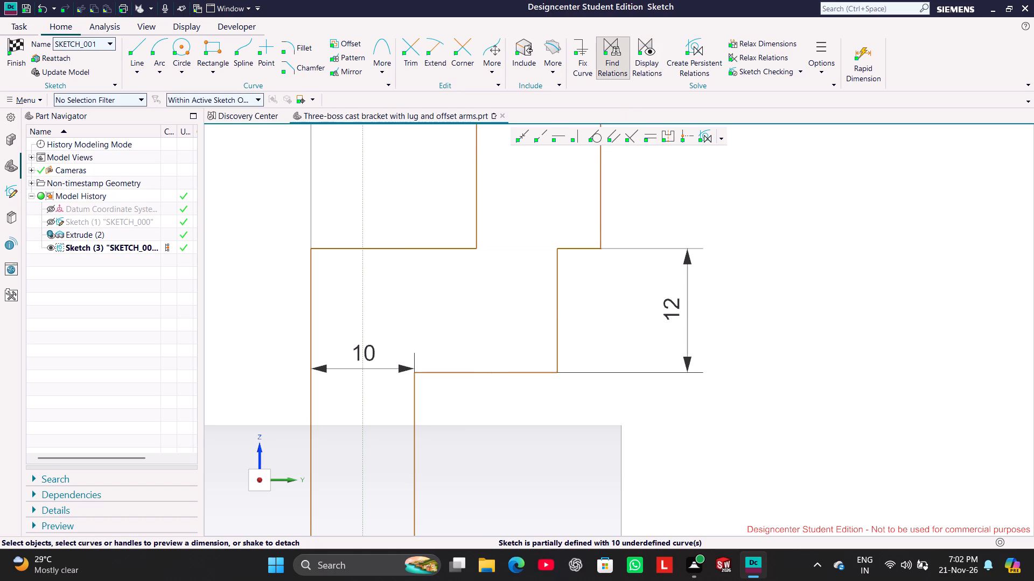
Dimension the horizontal offset between the upper block's +Y edge and the middle block's new vertical edge as 3.
click(603, 229)
click(561, 274)
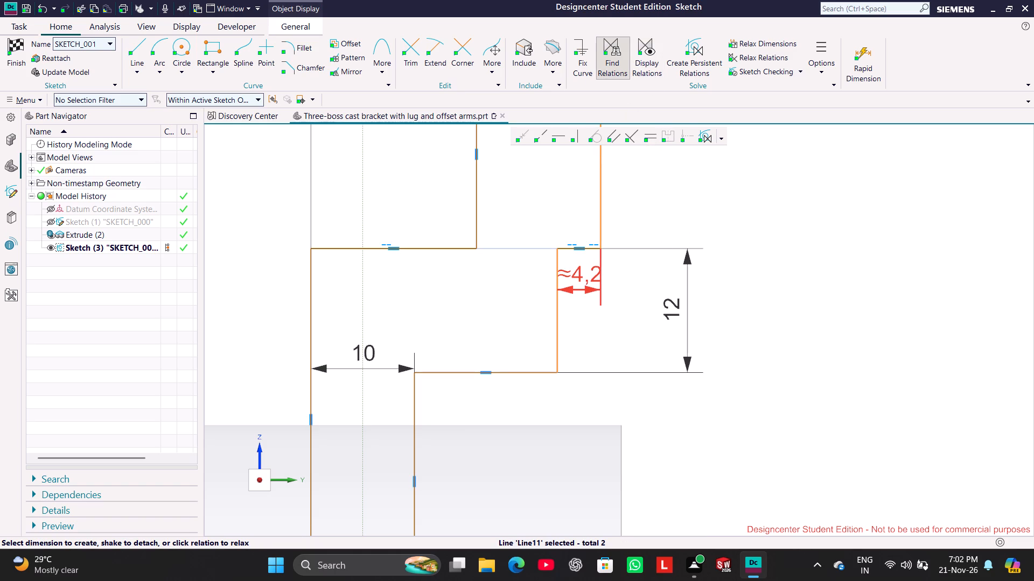
double_click(579, 280)
key(3)
key(Return)
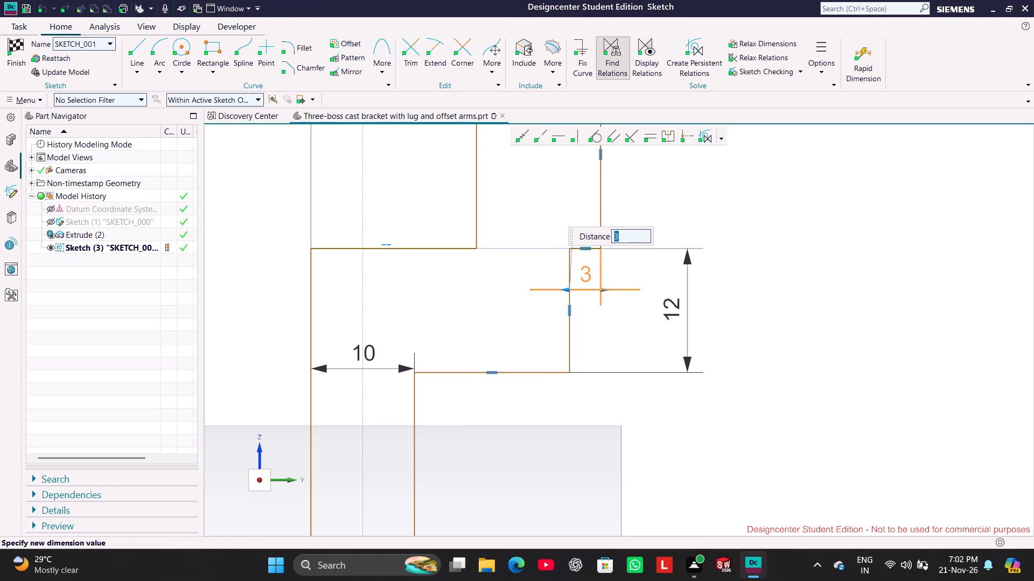
click(849, 363)
Dimension the height from the middle block's bottom line to the upper block's top line as 68, placed on the profile's +Y side.
scroll(617, 264, down, 2)
scroll(549, 270, down, 2)
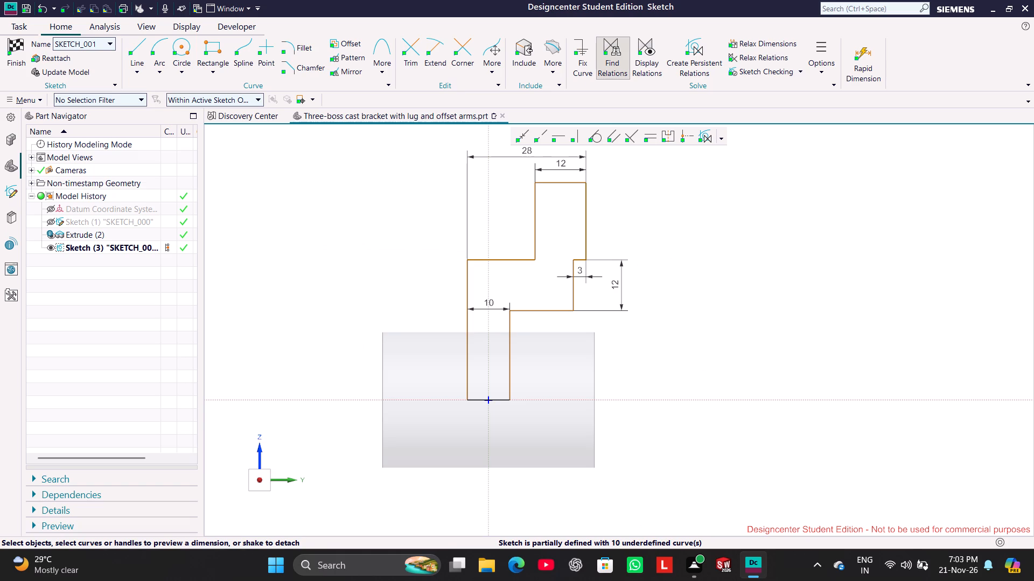
click(558, 307)
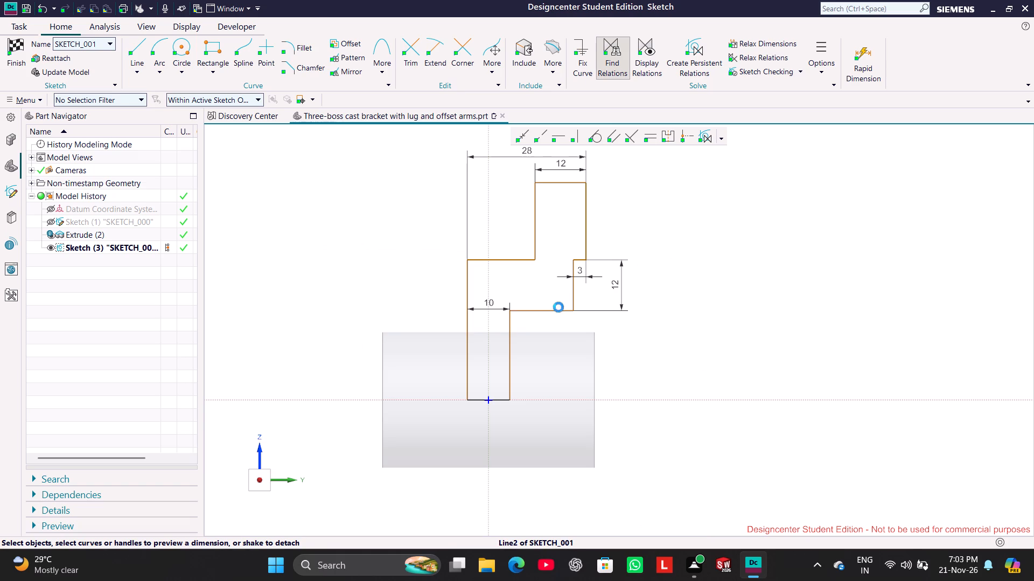
click(568, 183)
drag(567, 240, 617, 240)
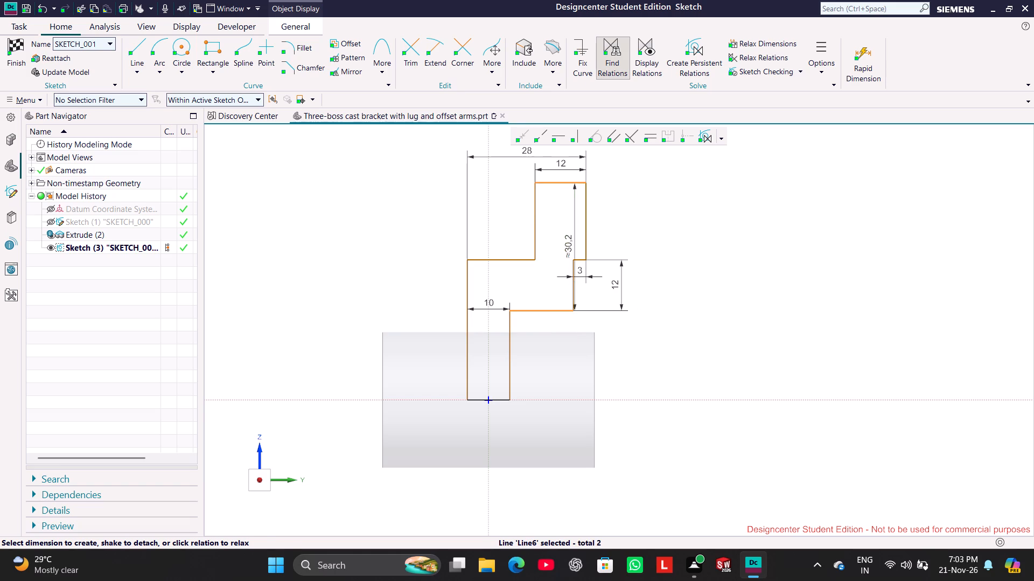
drag(617, 240, 649, 242)
double_click(651, 247)
double_click(651, 246)
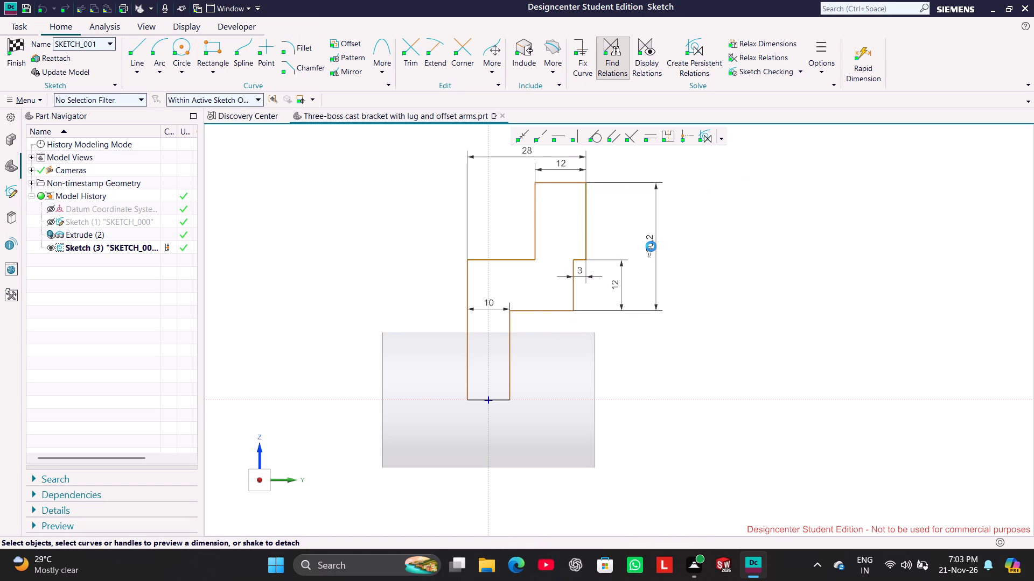
text(68)
key(Return)
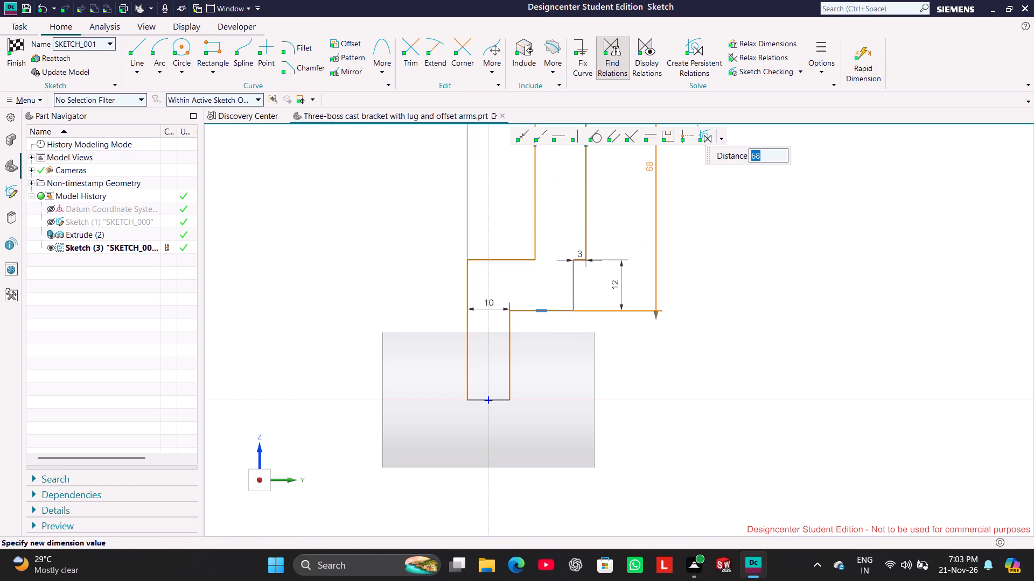
click(773, 260)
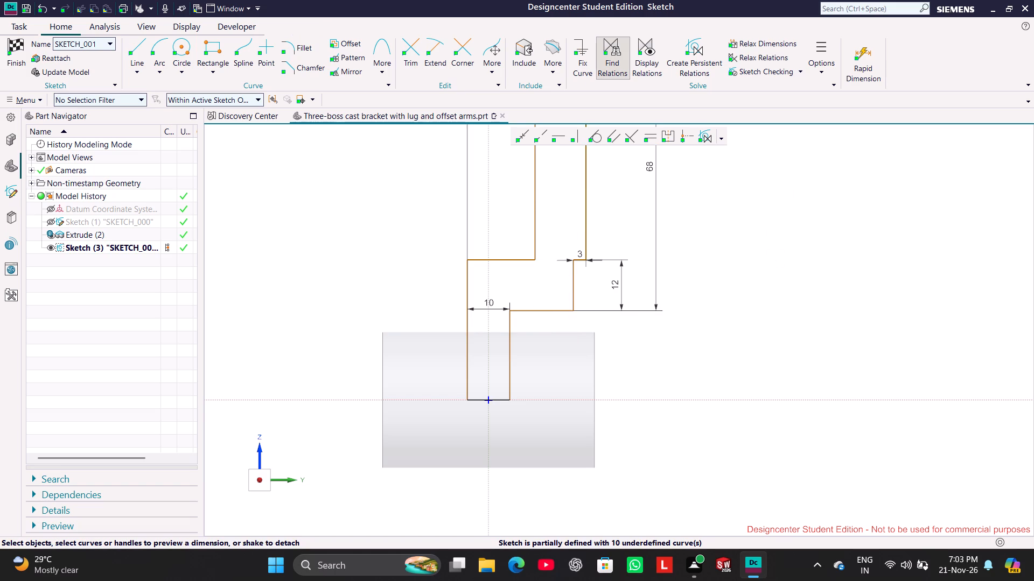
Move the middle block's bottom line upward with the blocks above it, lengthening the lower arm so the step sits clear above the cylindrical boss.
shift+middle_drag(721, 215, 729, 311)
scroll(718, 289, down, 2)
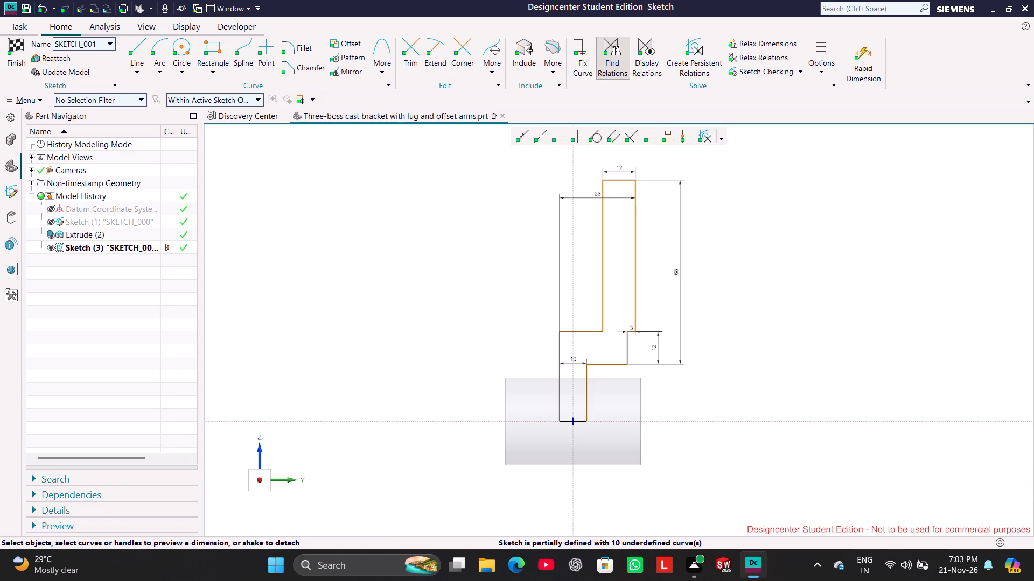
middle_drag(749, 215, 723, 216)
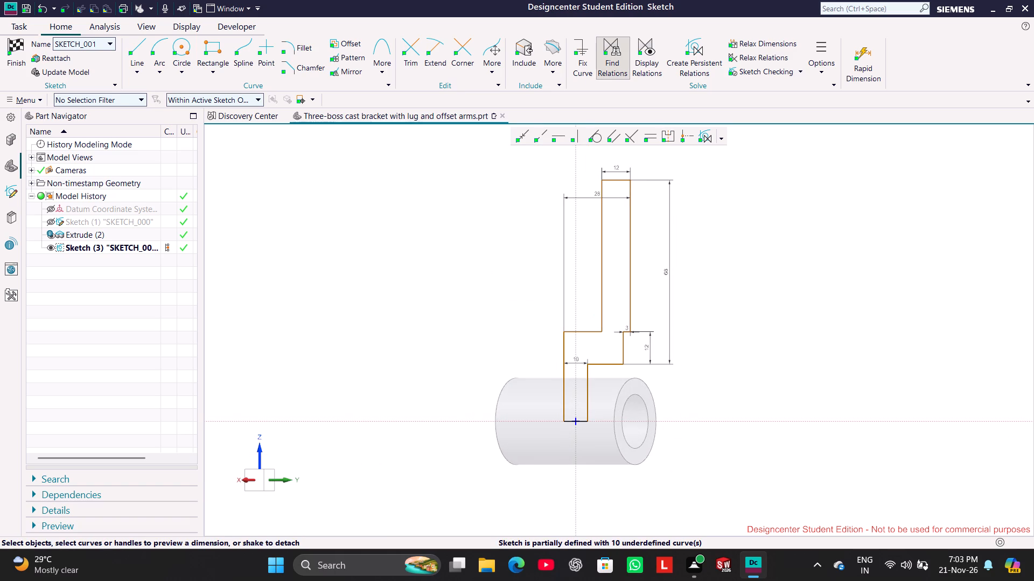
right_drag(725, 223, 690, 221)
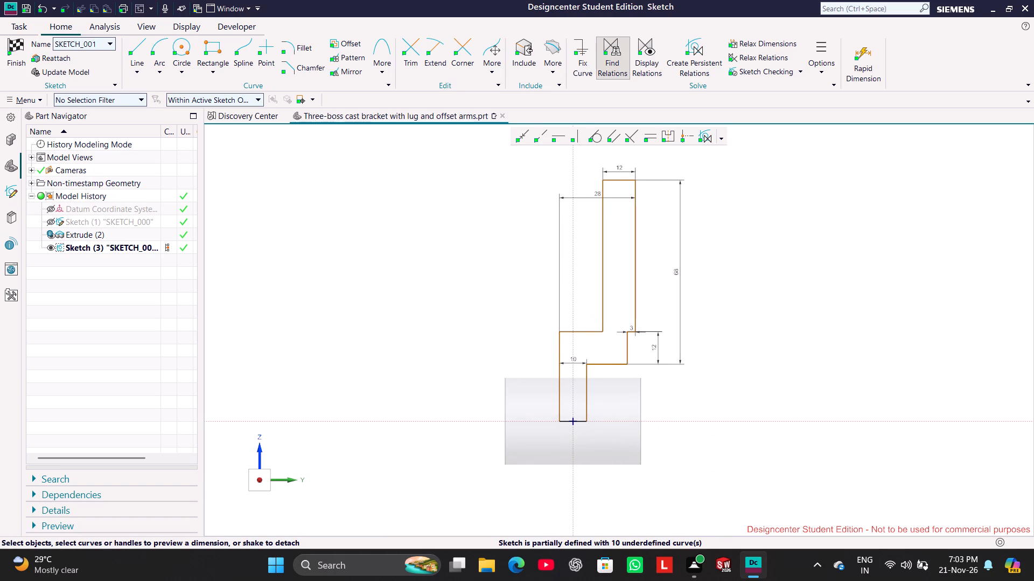
middle_drag(711, 228, 679, 232)
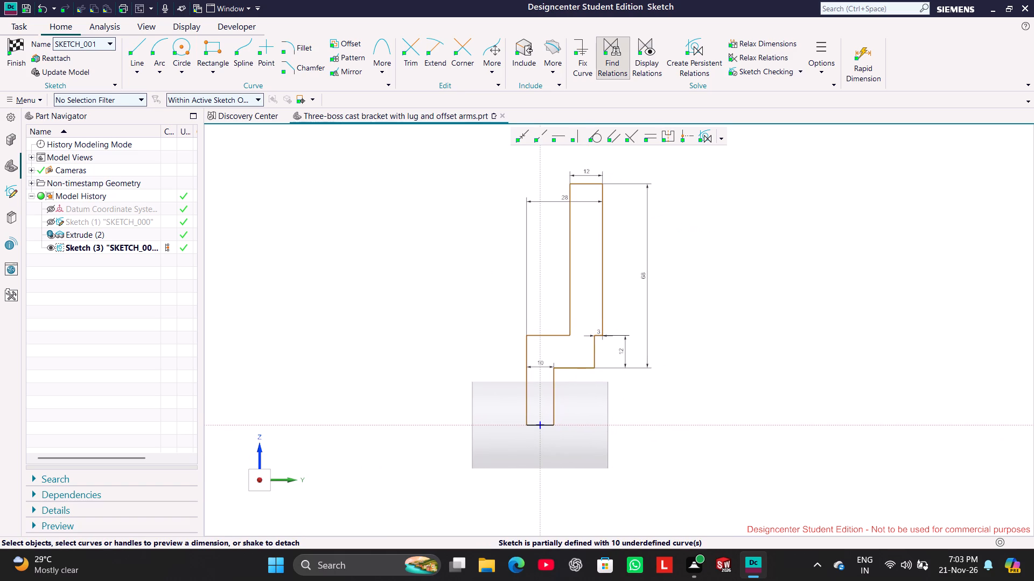
drag(605, 239, 621, 239)
drag(579, 367, 581, 318)
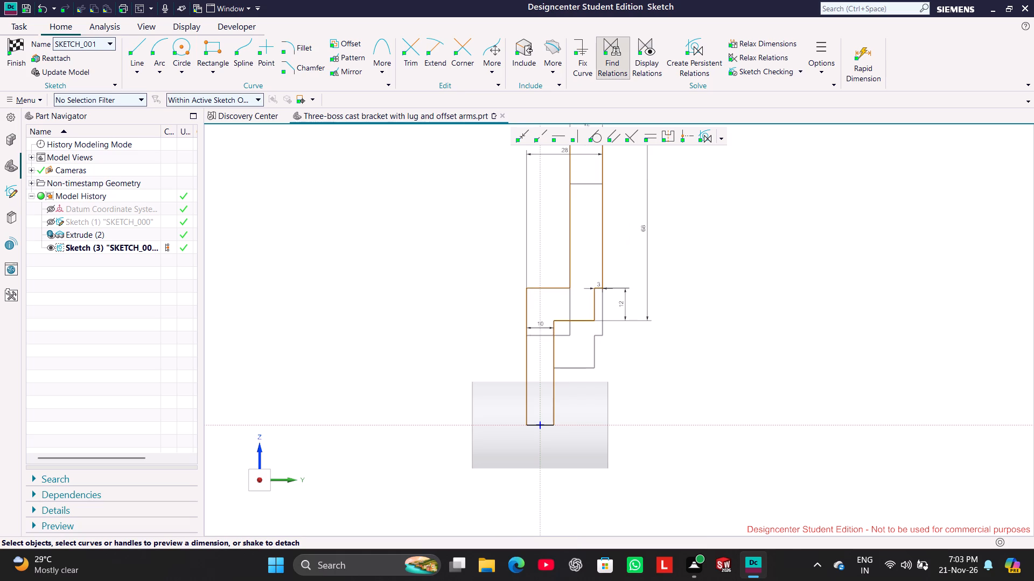
drag(581, 318, 595, 340)
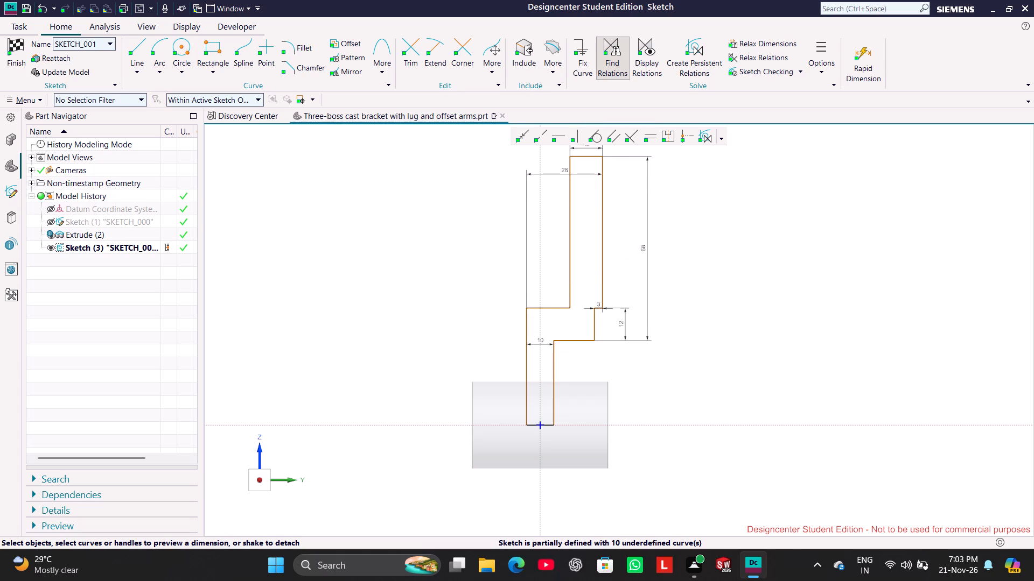
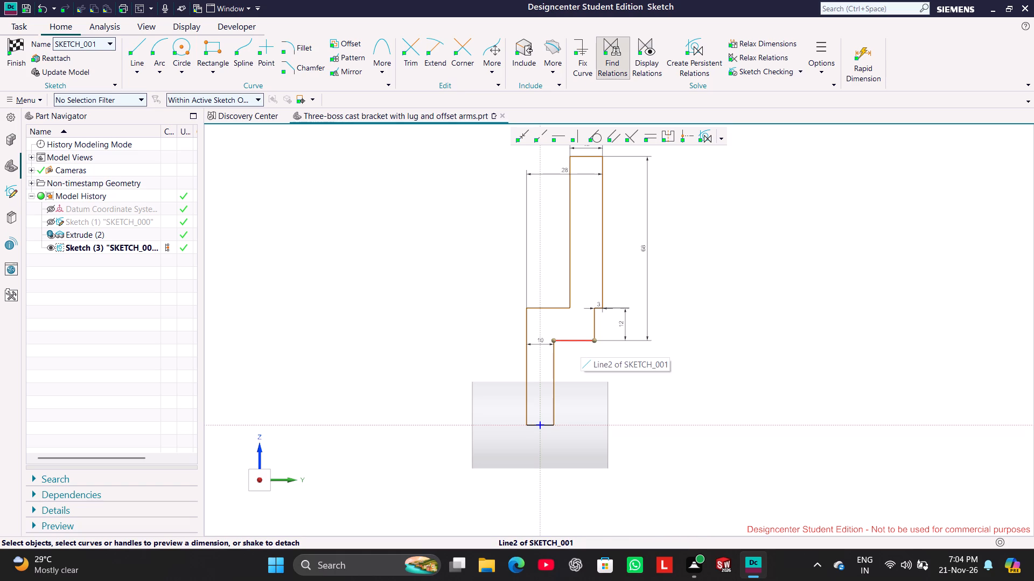
Dimension the height from the horizontal sketch axis to the middle block's bottom line as 35, placed on the profile's -Y side.
click(591, 424)
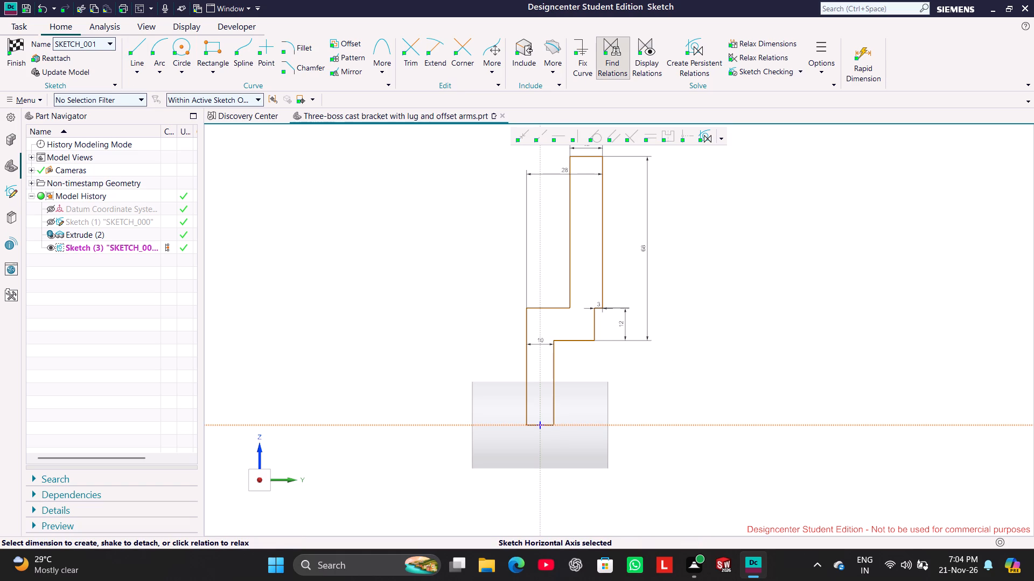
click(576, 341)
drag(576, 378, 583, 383)
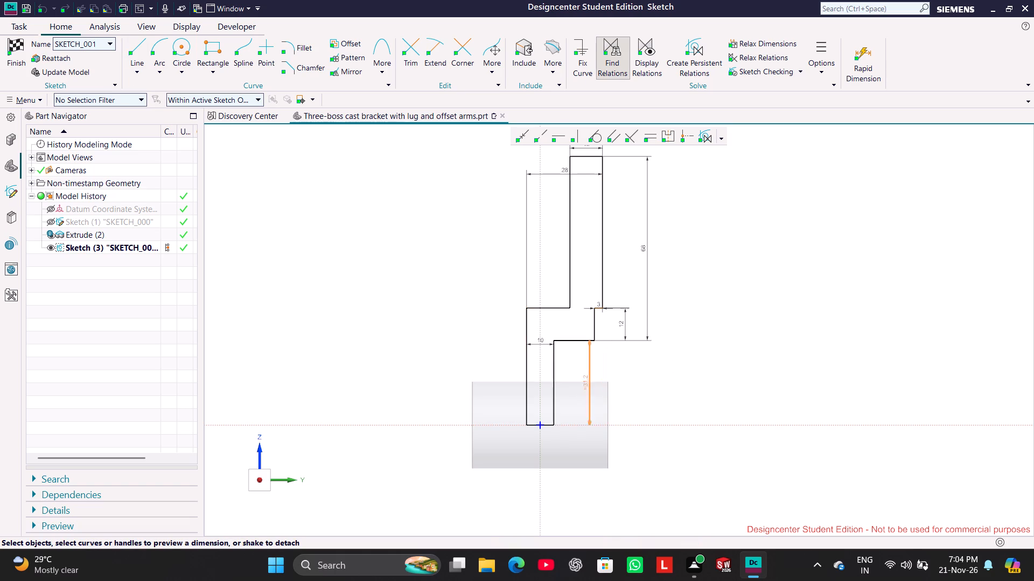
drag(583, 383, 438, 380)
double_click(434, 382)
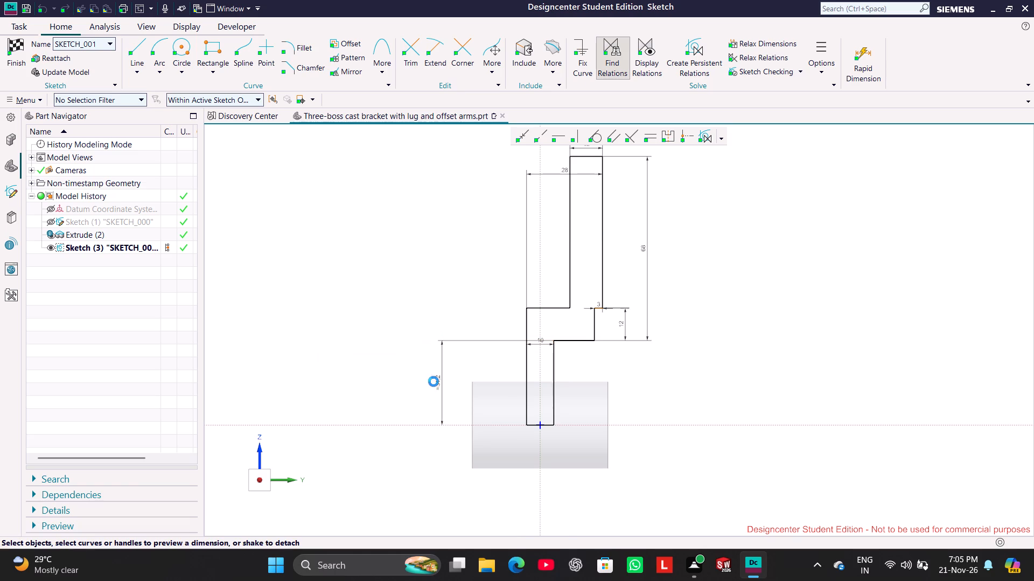
double_click(440, 381)
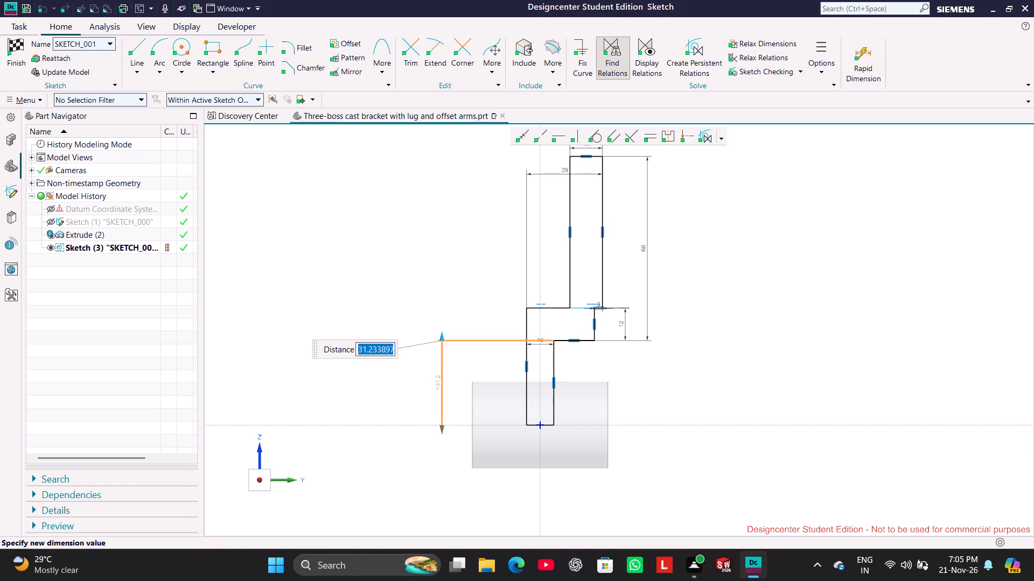
text(35)
key(Return)
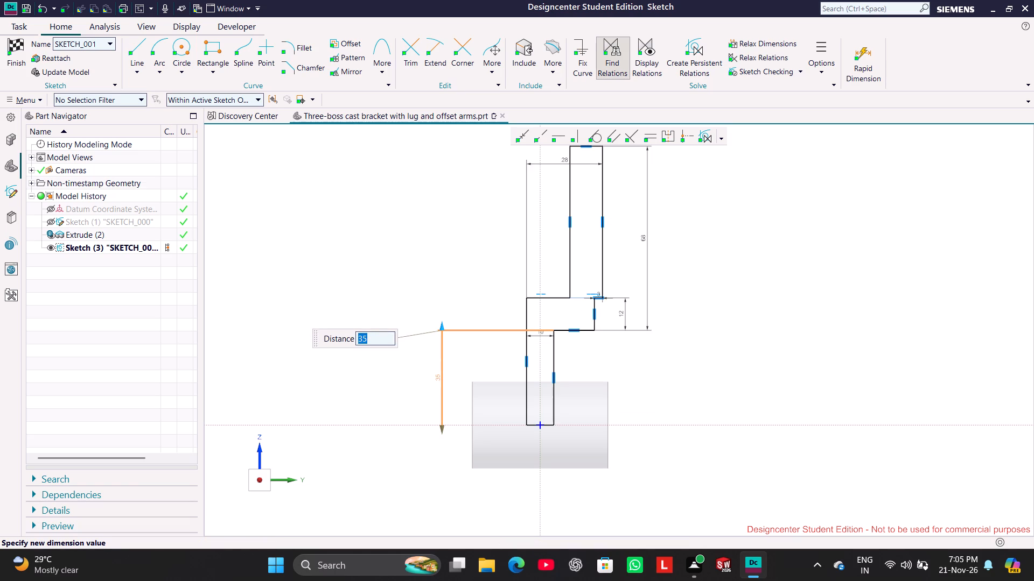
click(829, 312)
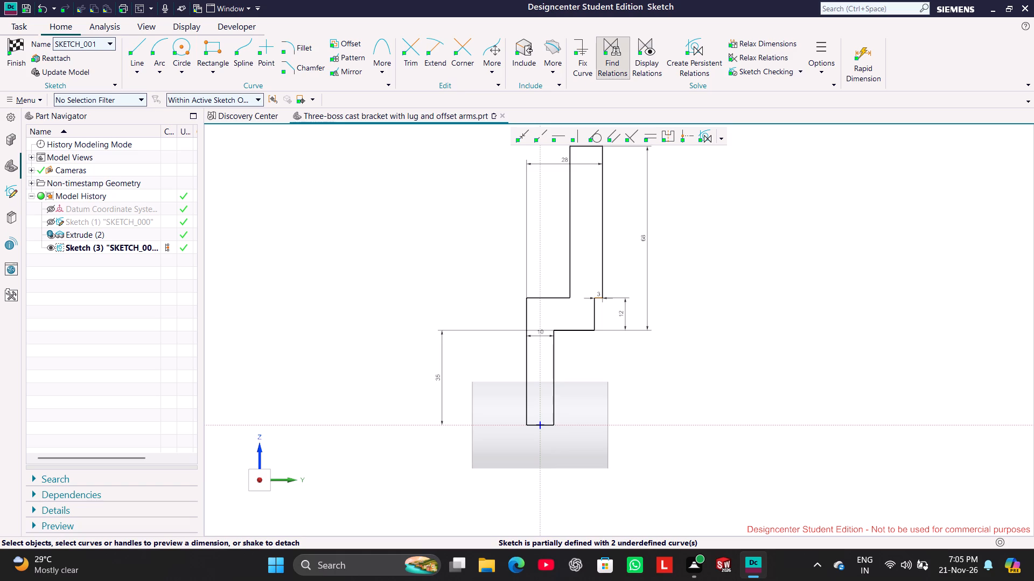
Reposition the 3 offset dimension below the short step line between the middle and upper blocks.
scroll(625, 249, up, 4)
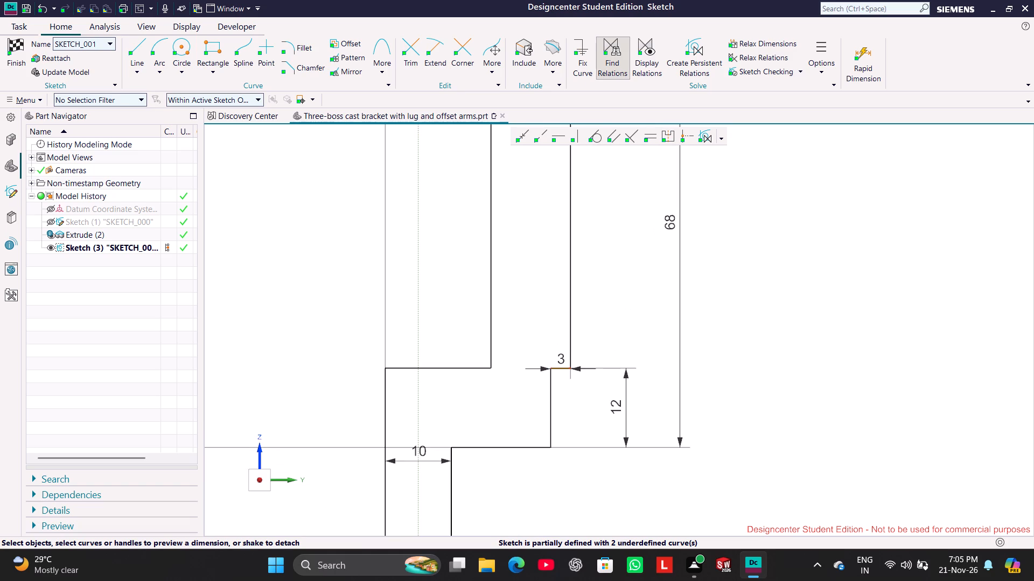
drag(562, 370, 554, 306)
scroll(569, 362, up, 3)
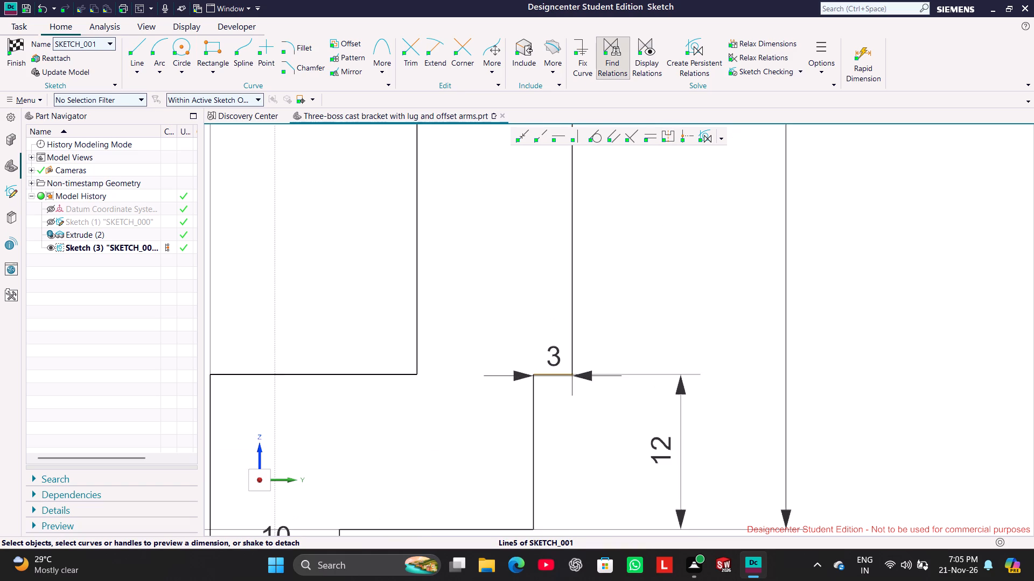
scroll(569, 362, up, 4)
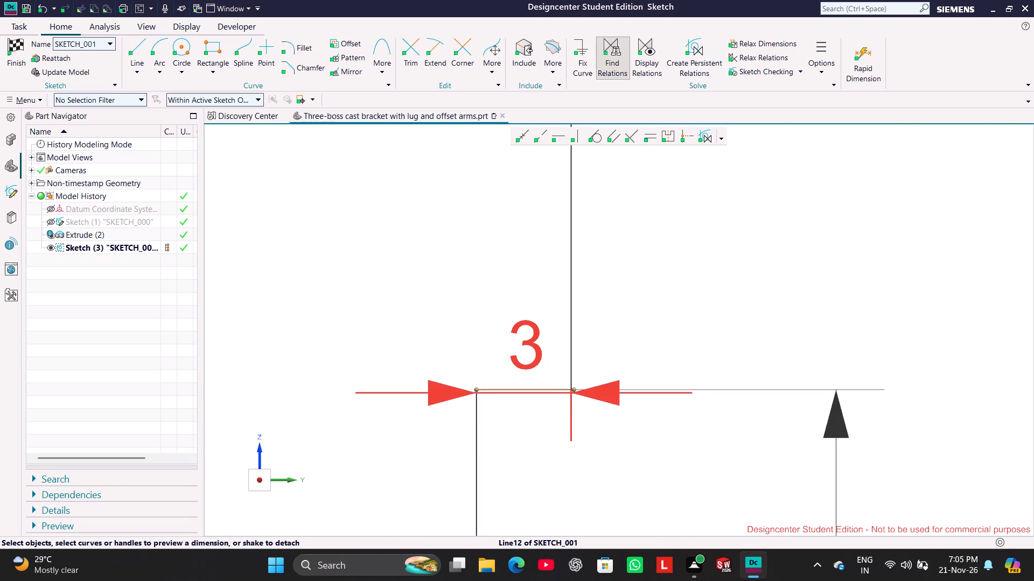
drag(593, 396, 595, 455)
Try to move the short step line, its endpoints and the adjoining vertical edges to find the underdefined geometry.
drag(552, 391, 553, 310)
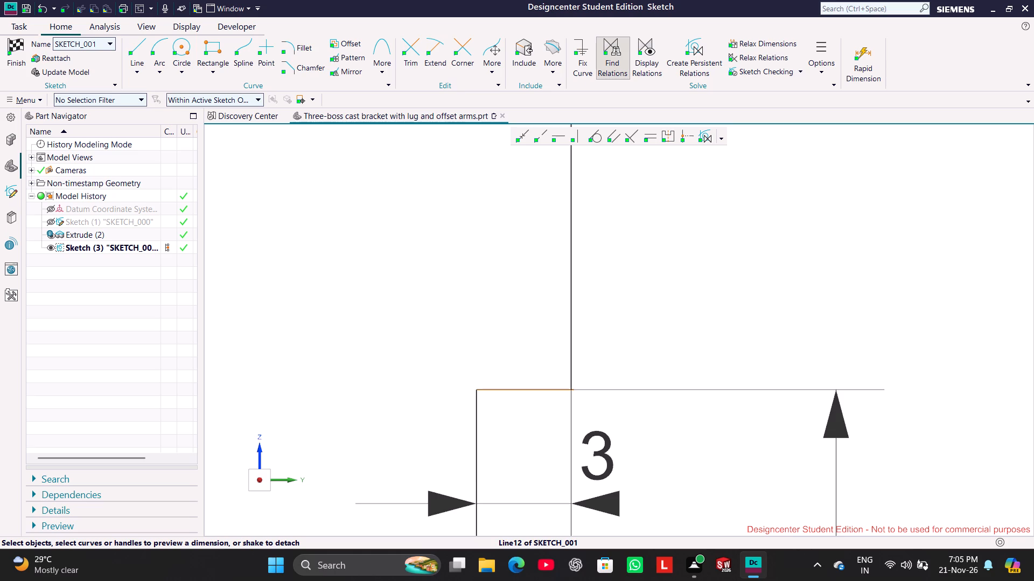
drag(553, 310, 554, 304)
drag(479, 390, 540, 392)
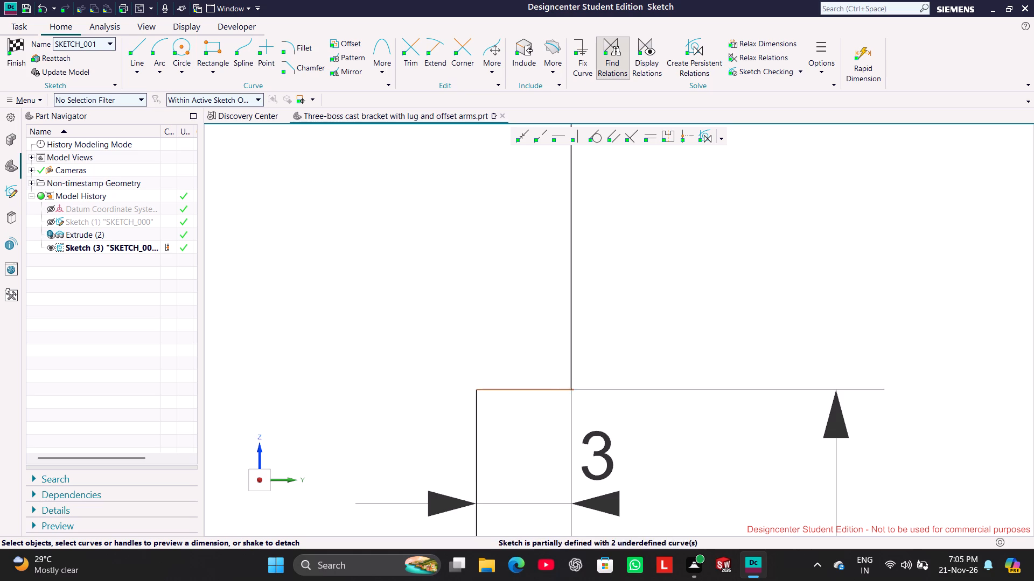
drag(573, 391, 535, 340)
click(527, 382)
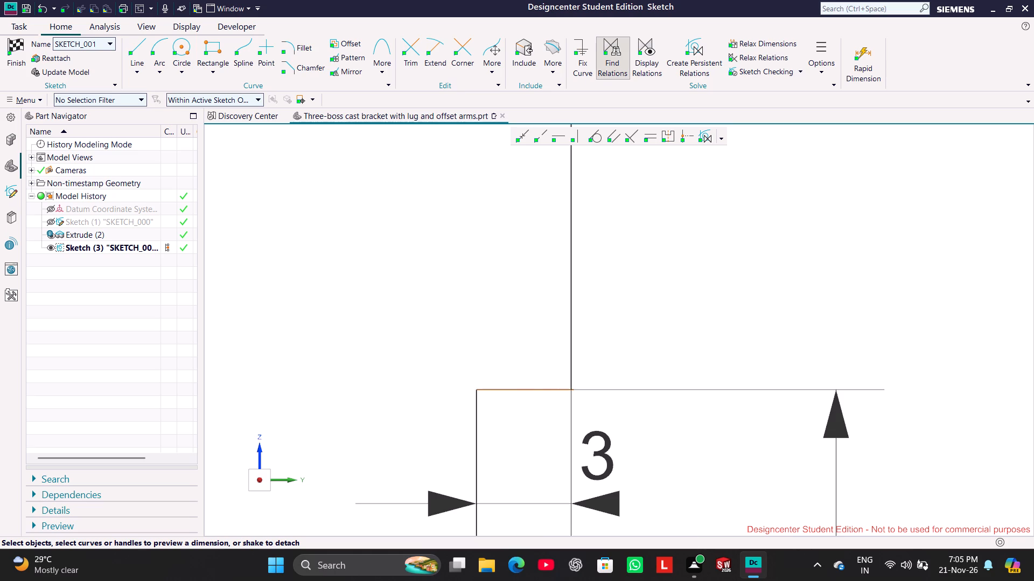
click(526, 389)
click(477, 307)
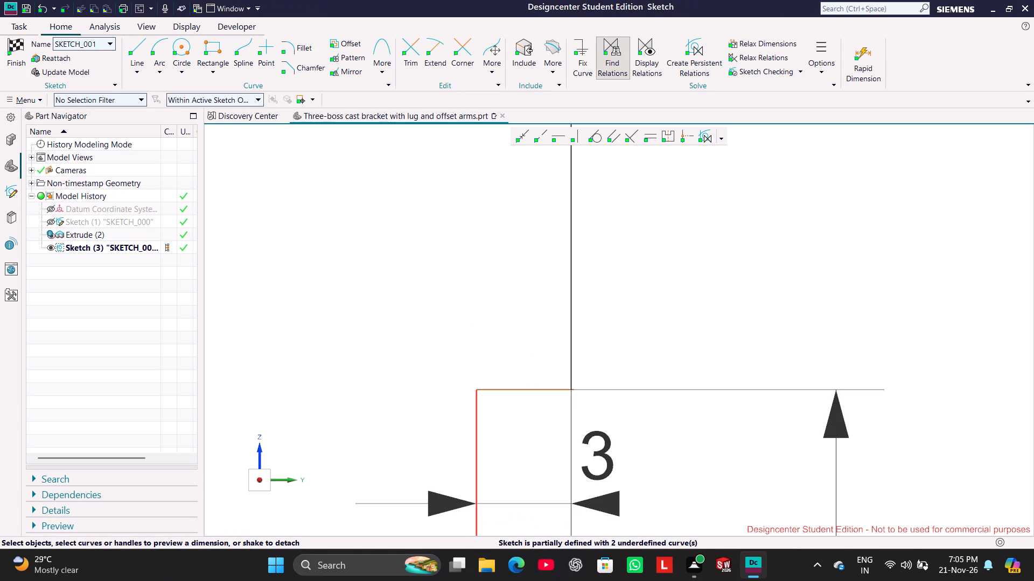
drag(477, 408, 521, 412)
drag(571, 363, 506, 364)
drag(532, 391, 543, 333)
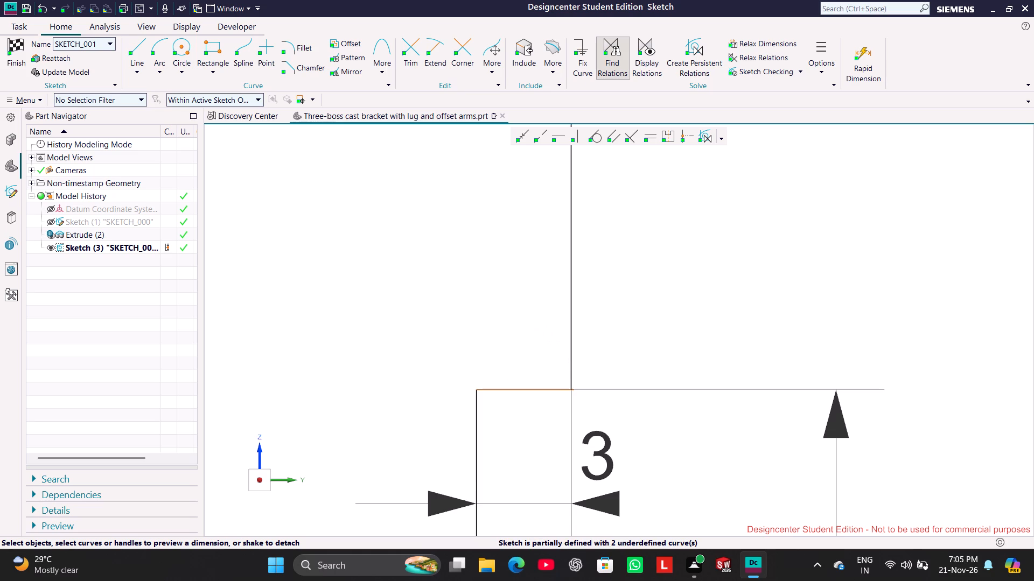
Pull the short step line's loose end past the upper block's +Y edge and trim the overhang back to that edge.
drag(574, 389, 611, 369)
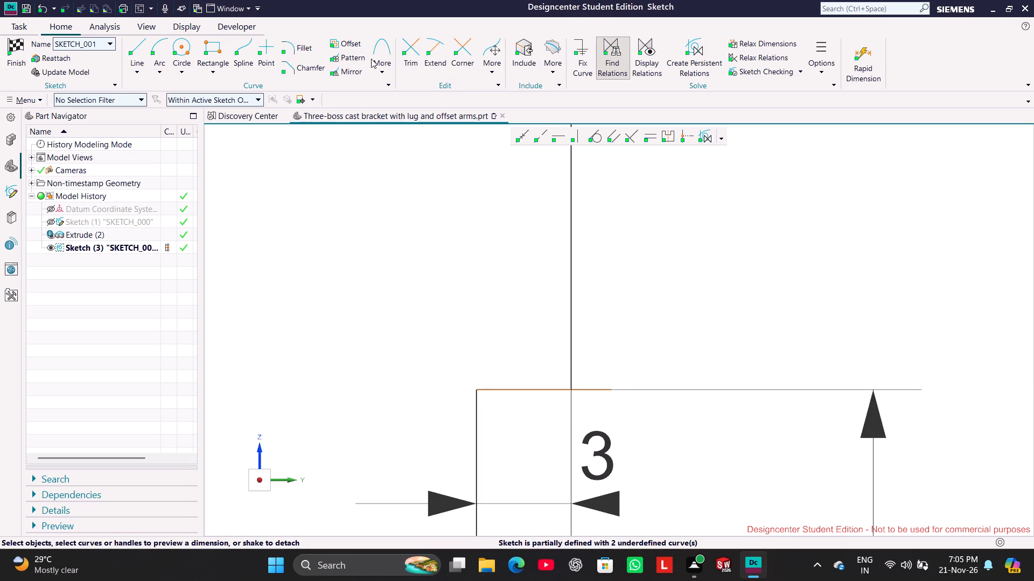
click(413, 62)
drag(597, 411, 616, 306)
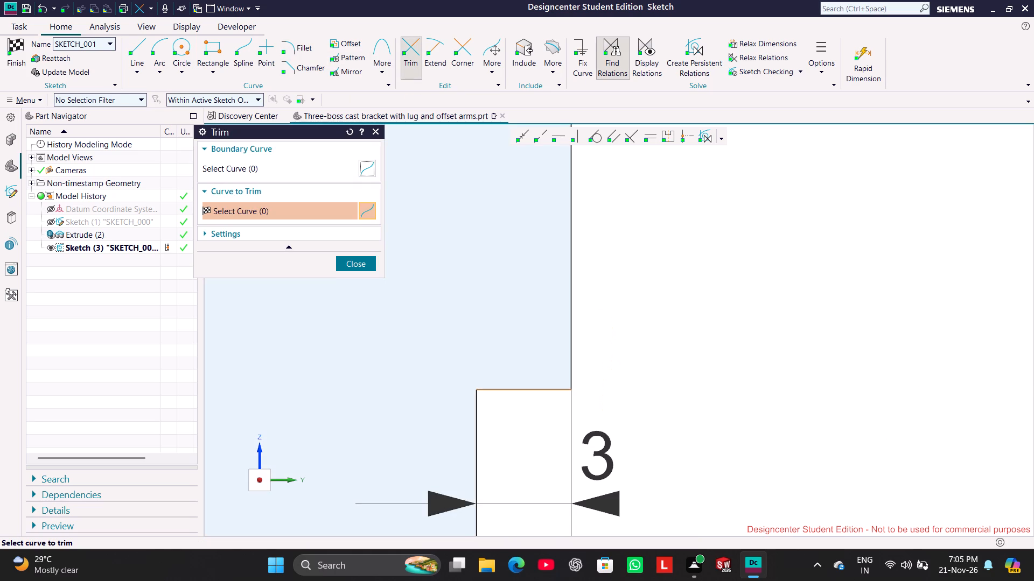
click(357, 263)
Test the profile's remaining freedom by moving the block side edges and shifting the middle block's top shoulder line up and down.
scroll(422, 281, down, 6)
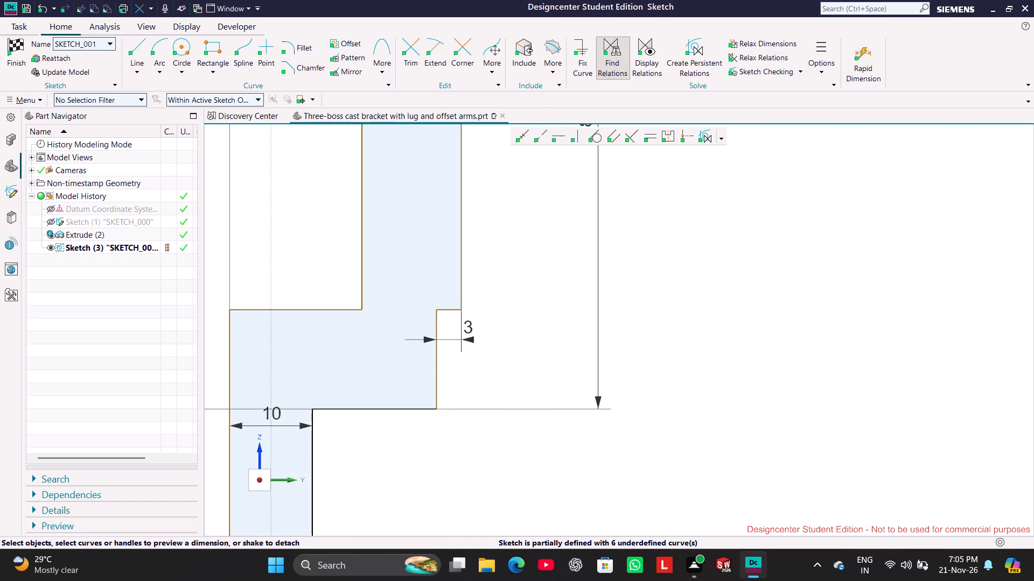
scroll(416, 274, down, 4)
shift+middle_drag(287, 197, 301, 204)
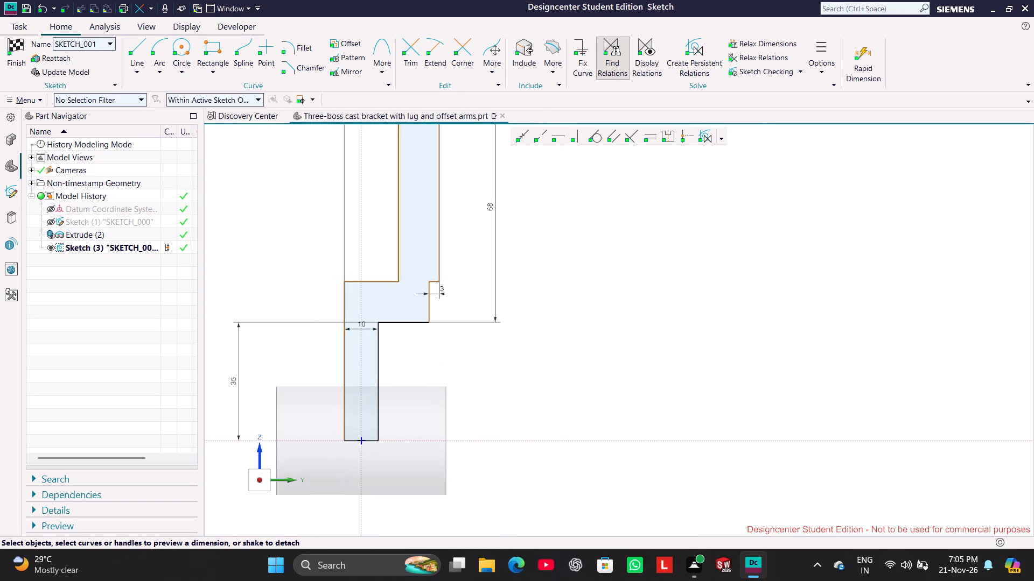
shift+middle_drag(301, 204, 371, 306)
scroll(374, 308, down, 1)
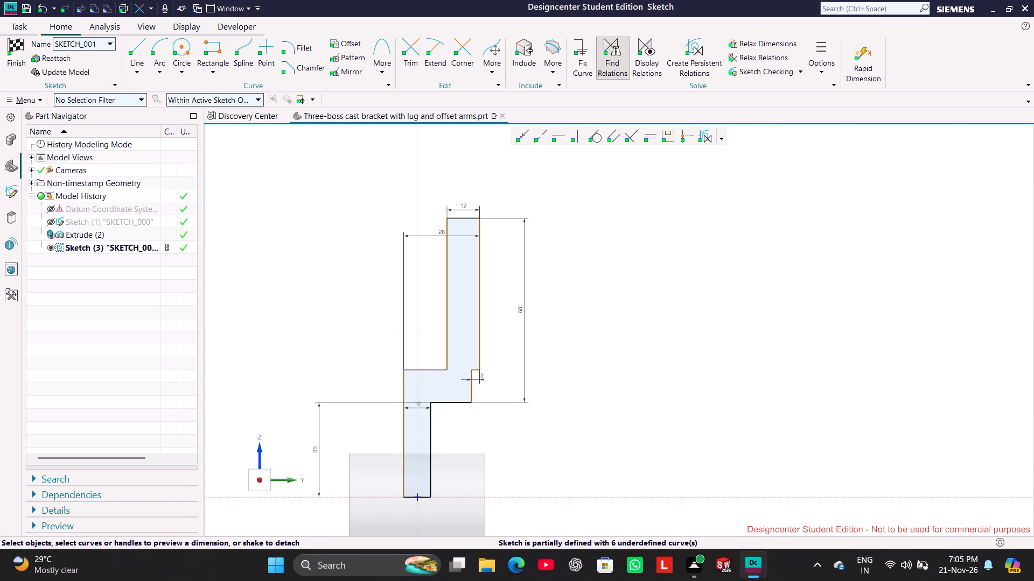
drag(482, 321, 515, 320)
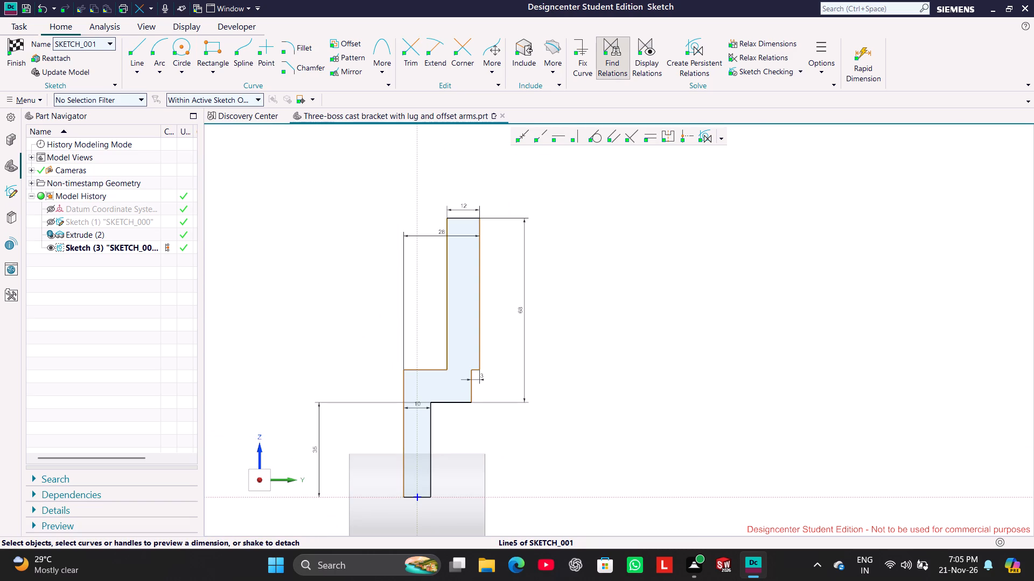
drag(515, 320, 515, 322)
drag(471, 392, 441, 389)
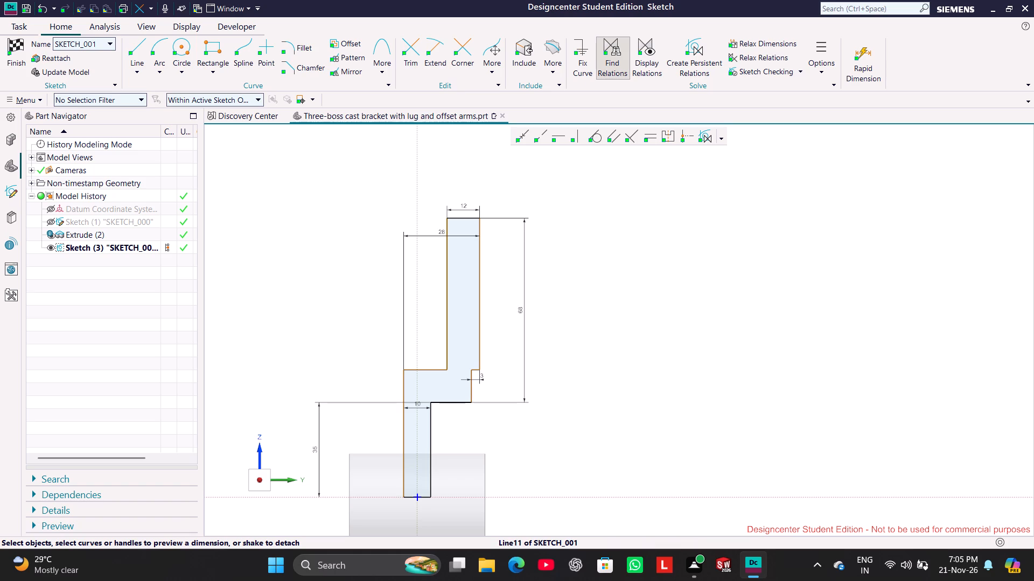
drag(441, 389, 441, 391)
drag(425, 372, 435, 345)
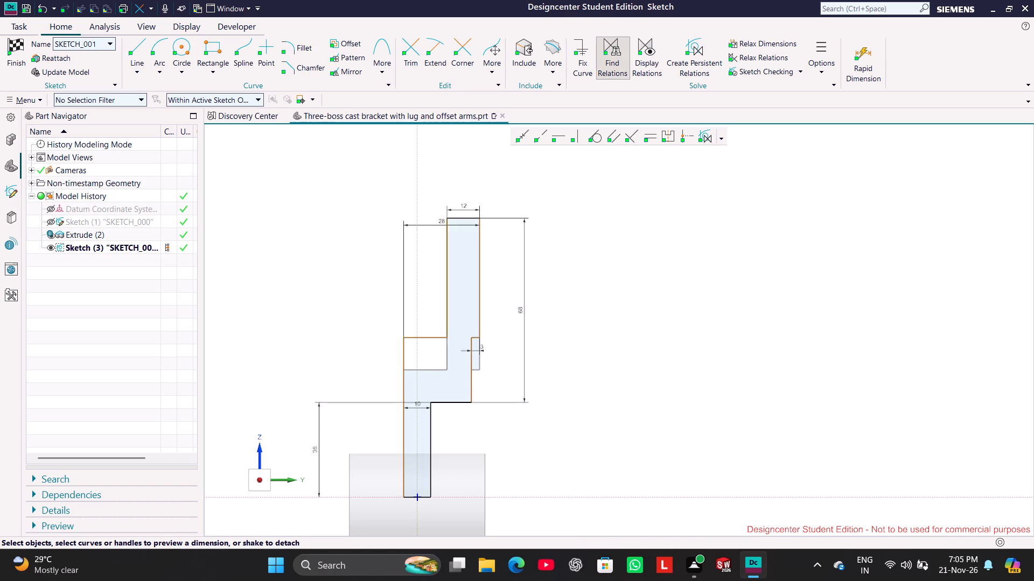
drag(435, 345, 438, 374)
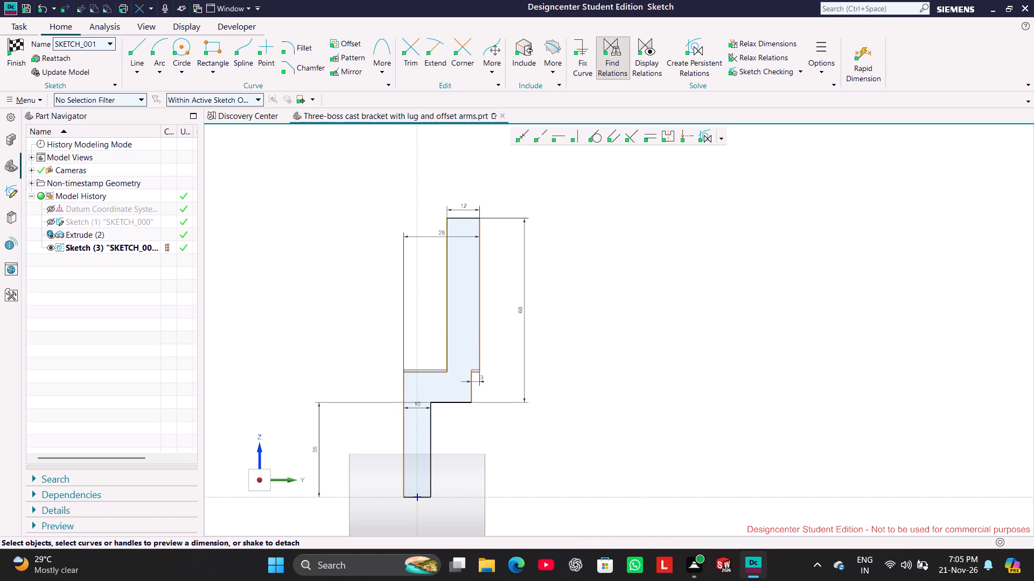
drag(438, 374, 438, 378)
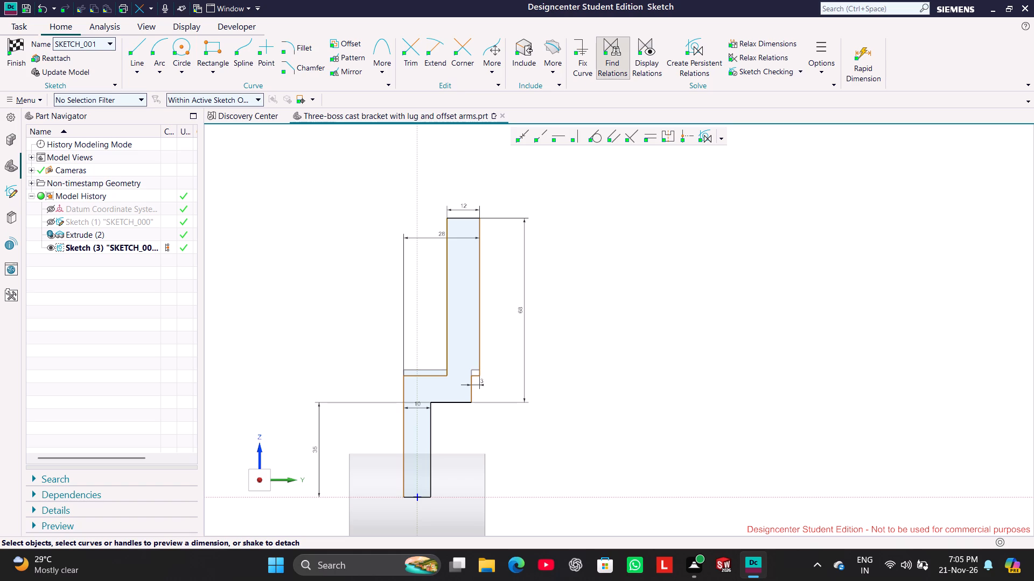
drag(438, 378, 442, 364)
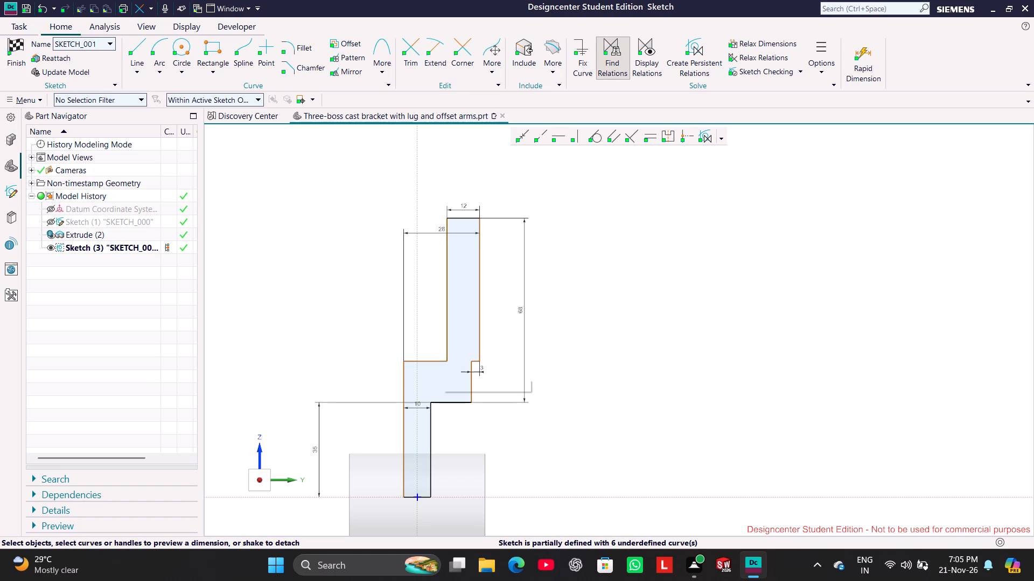
Dimension the height between the middle block's bottom line and top shoulder line as 12, placed on the profile's +Y side.
click(462, 406)
click(438, 361)
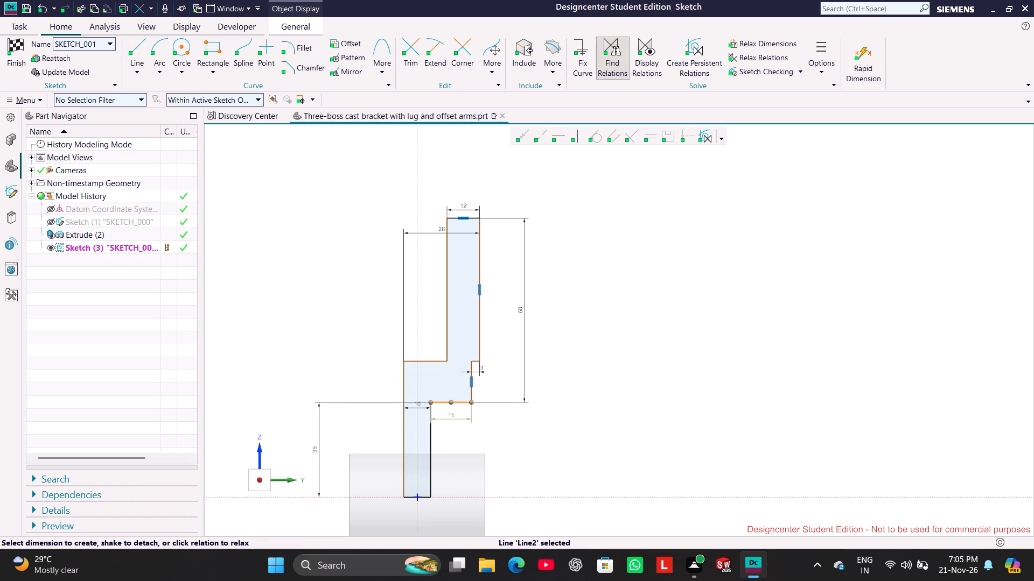
drag(441, 376, 525, 381)
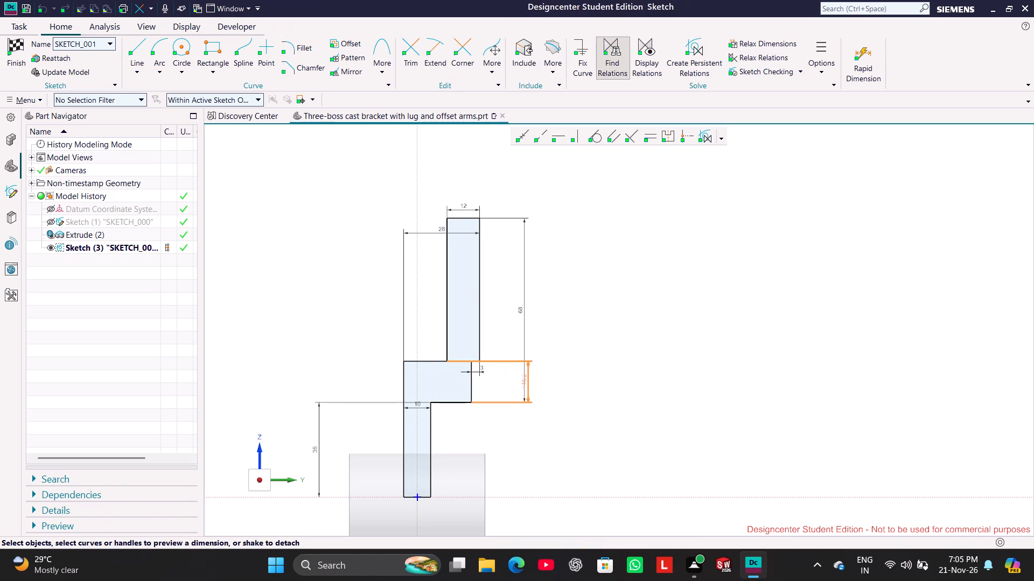
drag(525, 381, 555, 382)
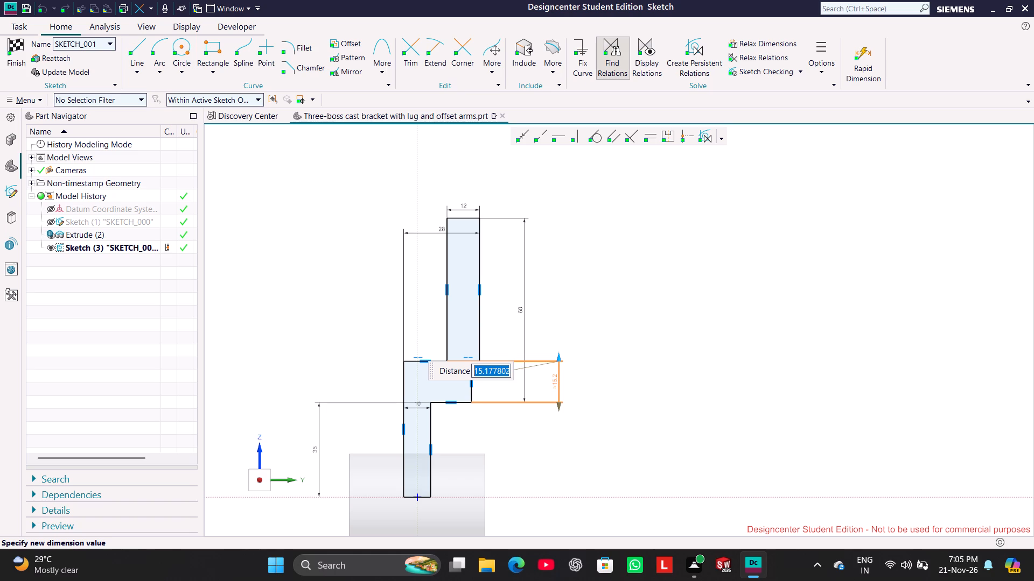
text(12)
key(Return)
click(675, 338)
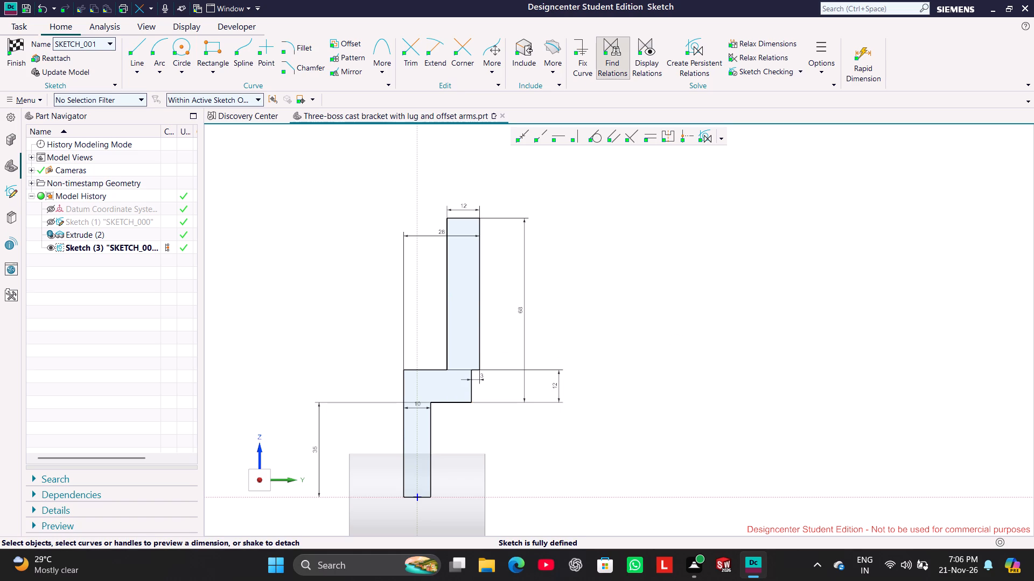
Finish the stepped arm profile sketch and return to modeling.
click(11, 50)
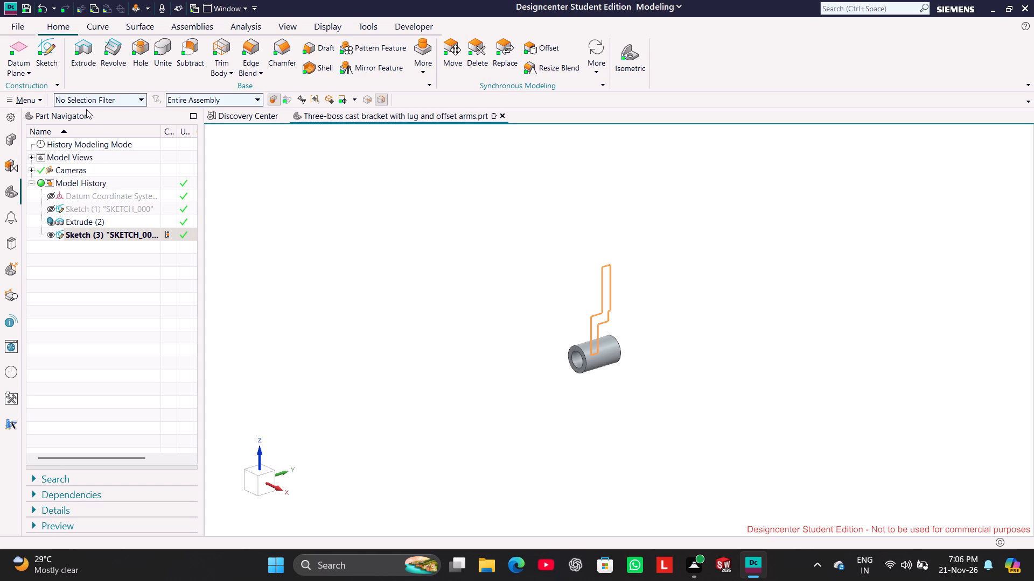
Set up a symmetric extrusion of the stepped arm profile with an 80 mm width, united with the hollow cylinder.
right_click(143, 235)
click(186, 228)
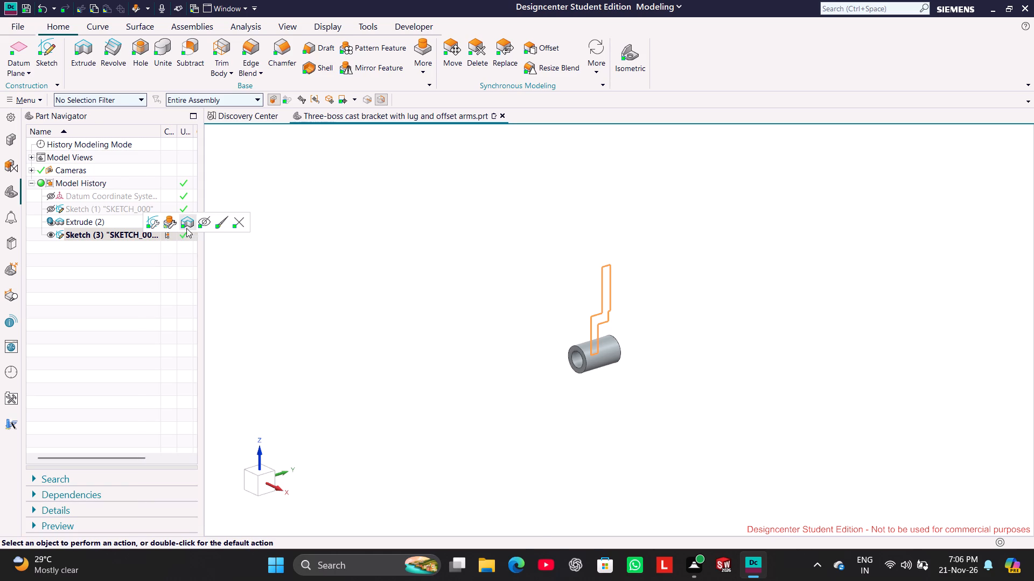
click(336, 249)
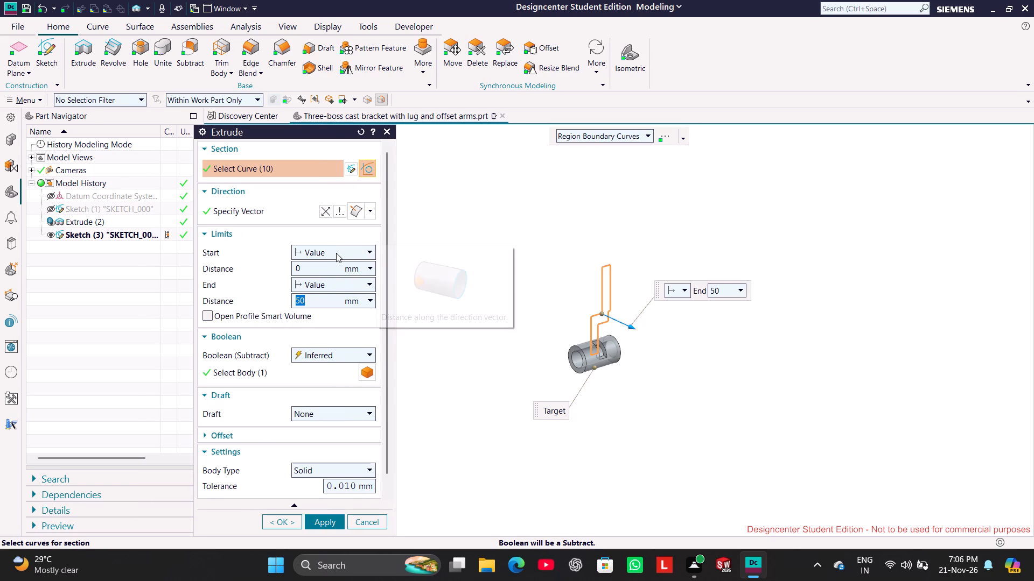
click(338, 283)
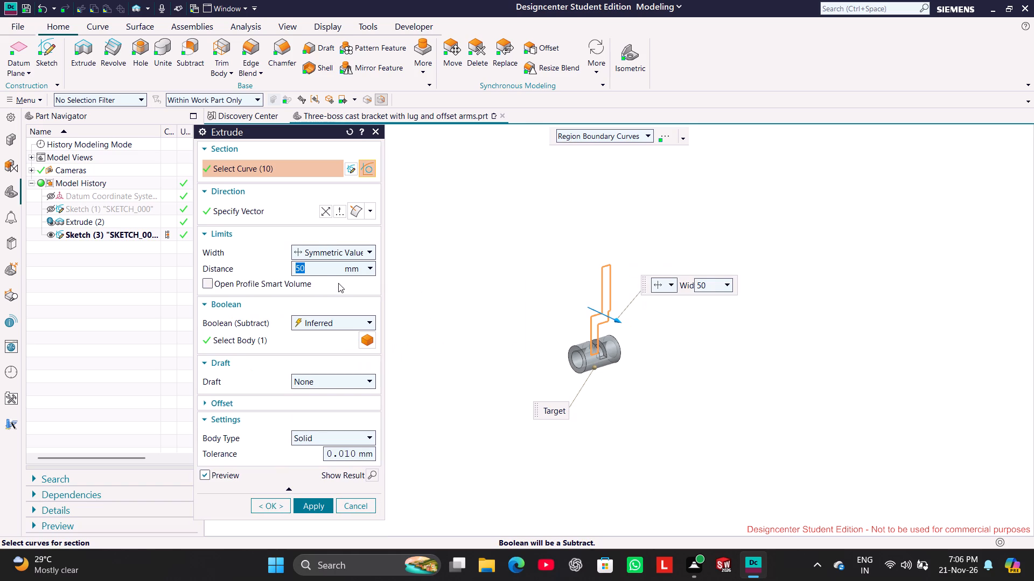
text(50)
key(Return)
text(80)
key(Return)
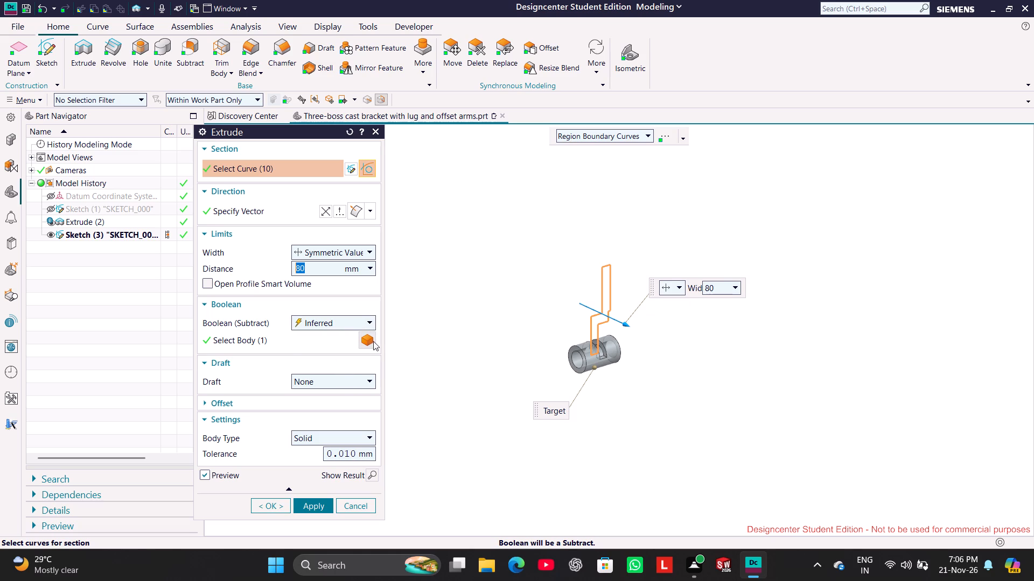
click(371, 322)
click(350, 349)
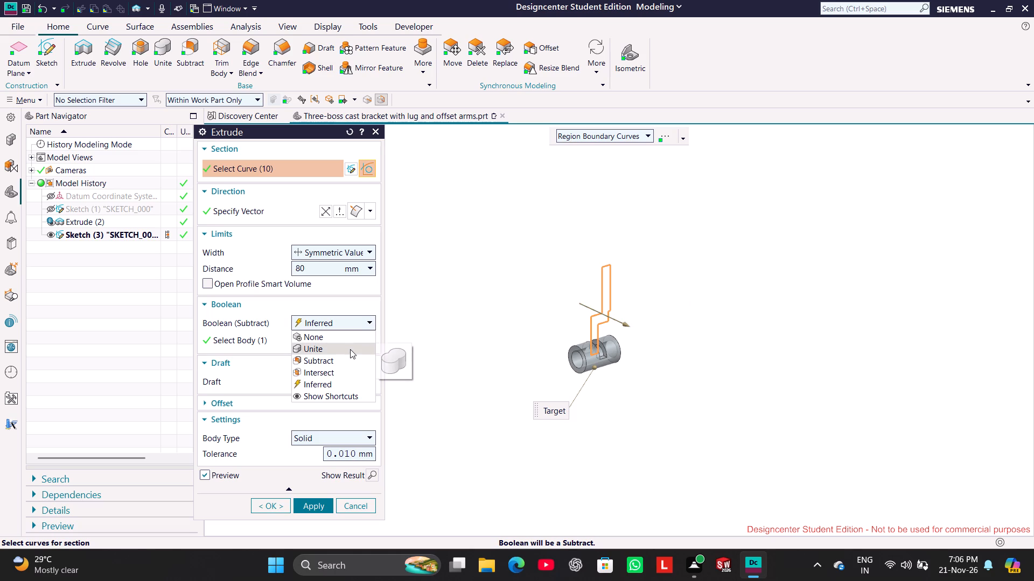
click(540, 447)
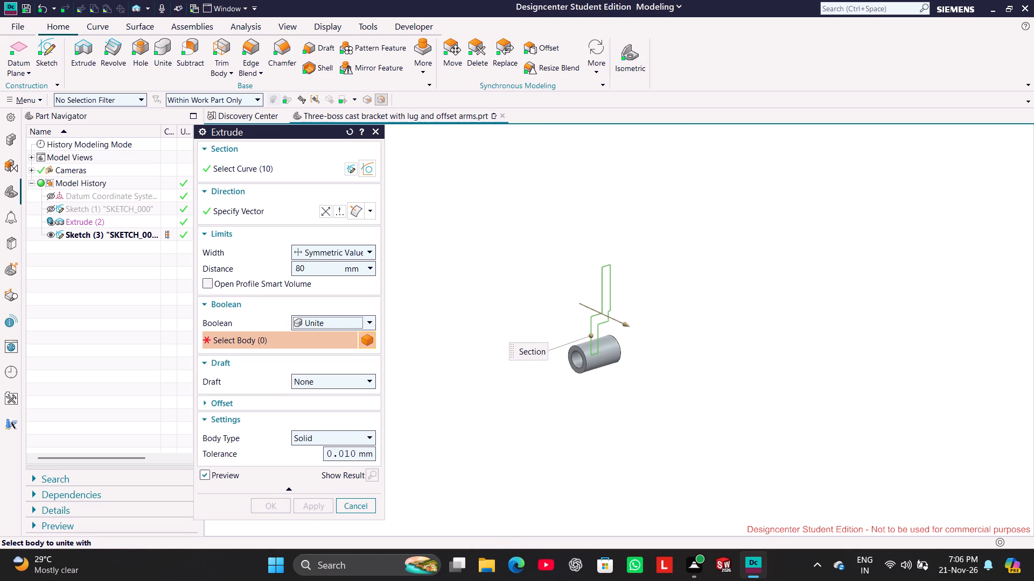
click(420, 357)
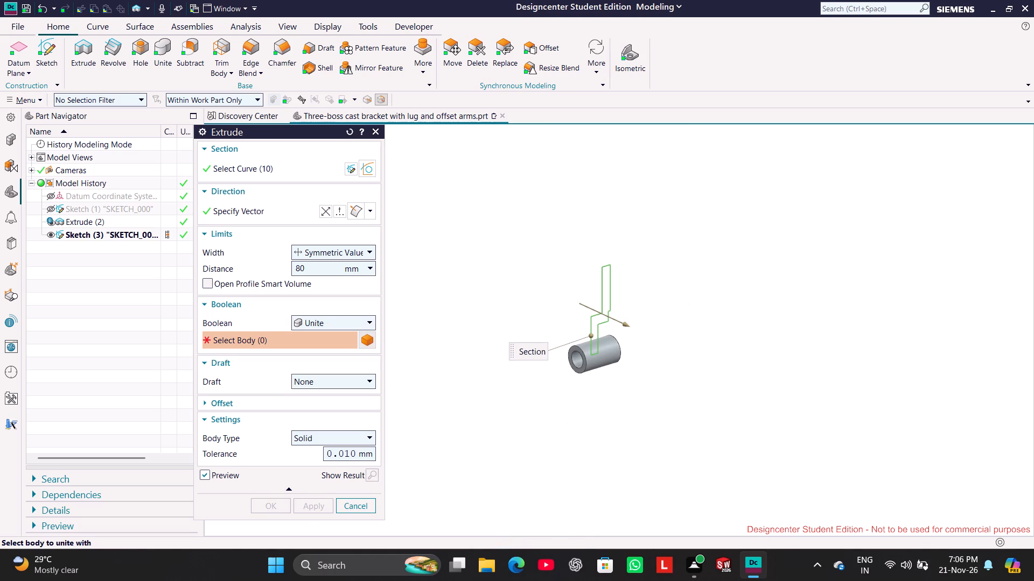
click(624, 361)
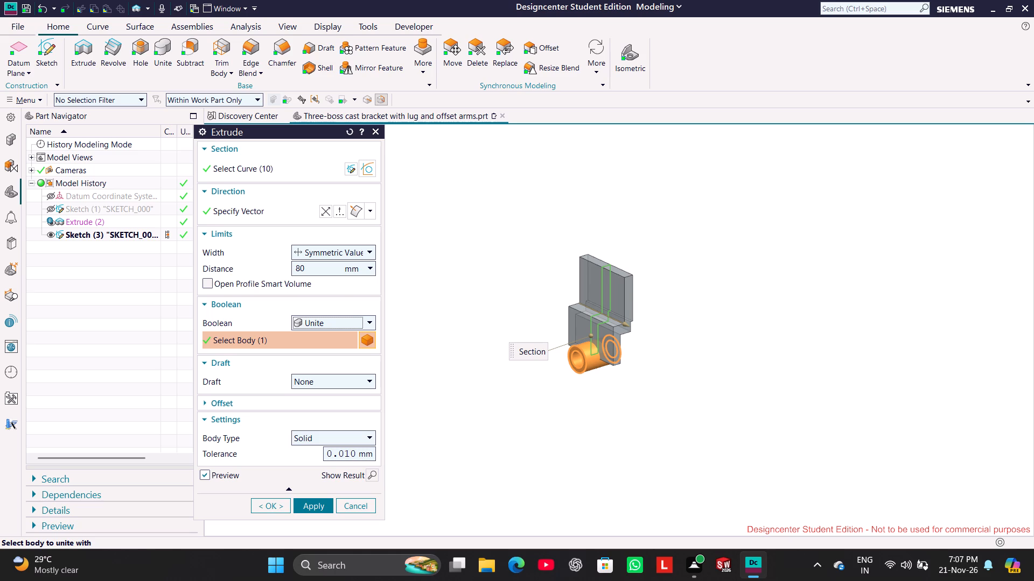
Set the arm extrusion's symmetric width to 94 mm and create it.
double_click(333, 268)
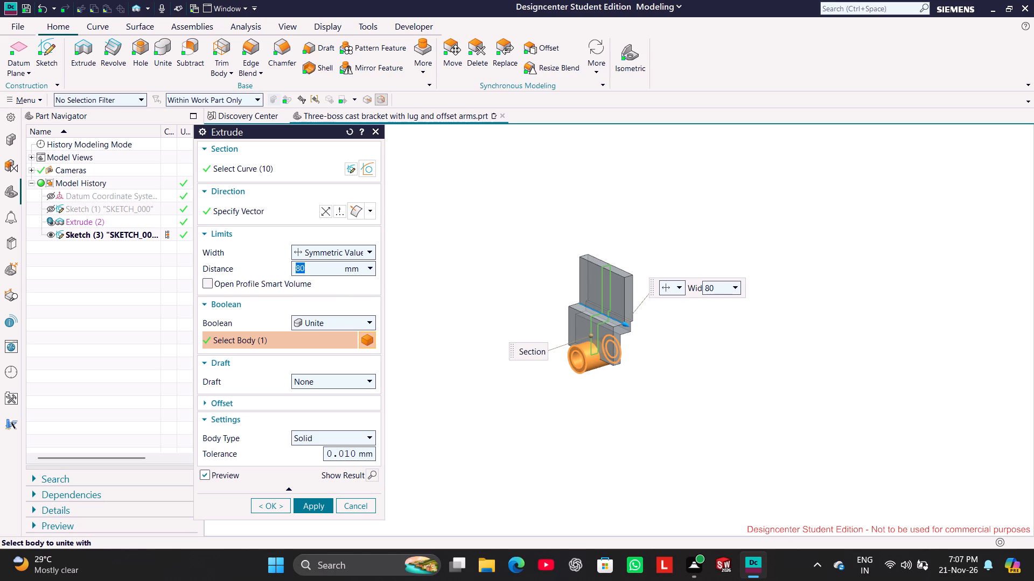
text(94)
key(Return)
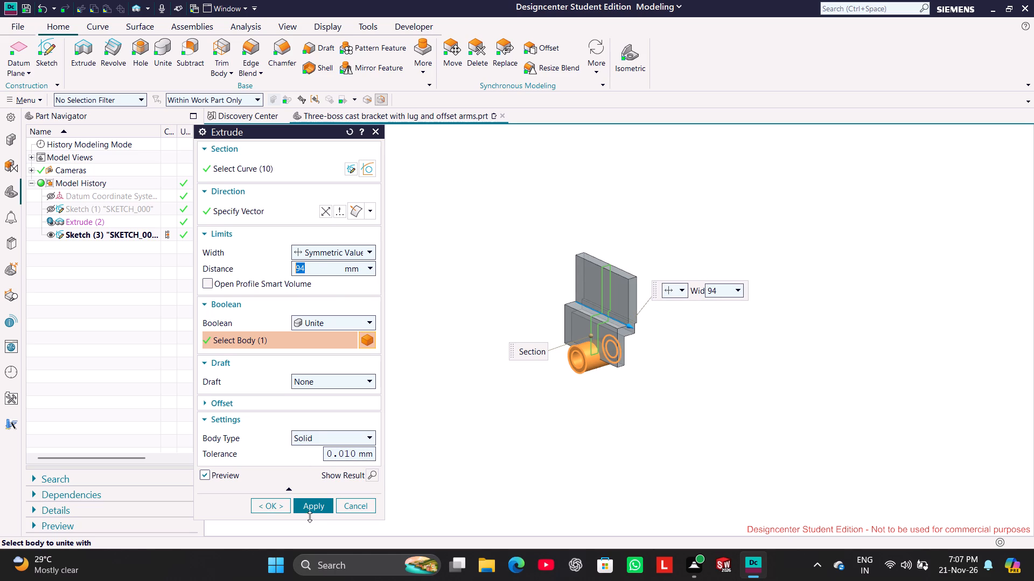
click(310, 509)
click(354, 508)
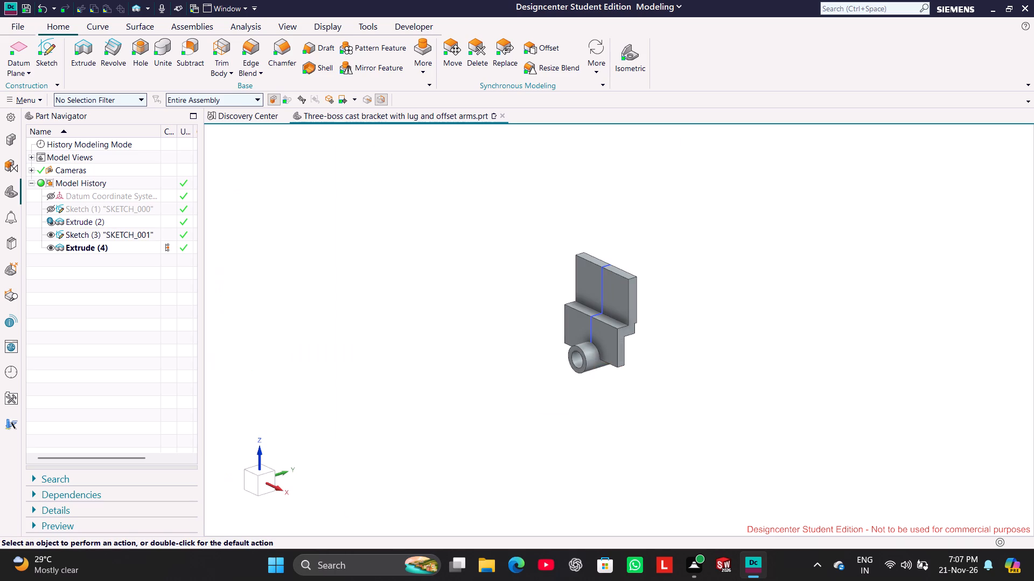
Hide the stepped arm profile sketch.
click(50, 234)
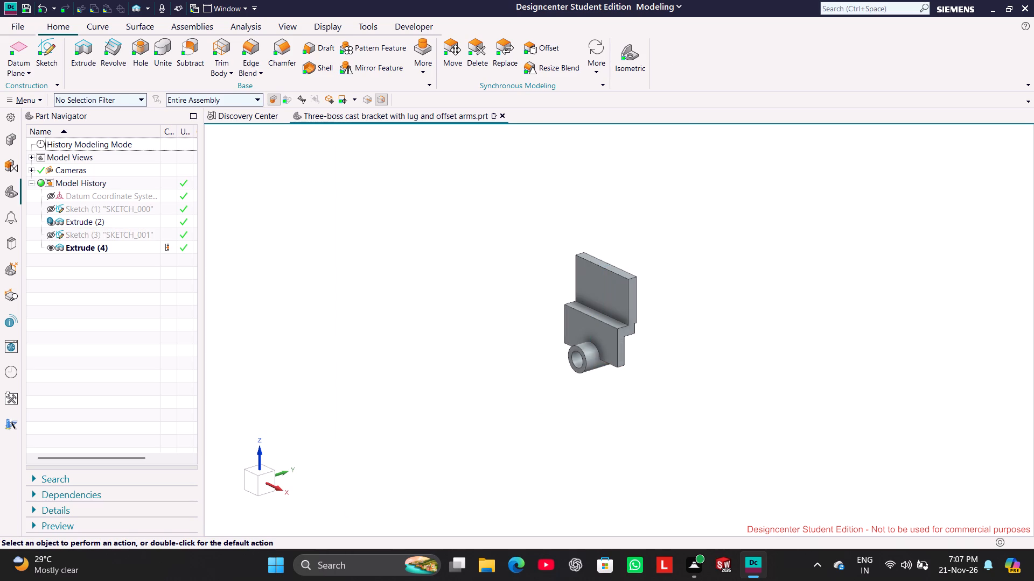
Examine the united arm and cylinder body from isometric, front and side views.
click(630, 65)
scroll(417, 334, down, 2)
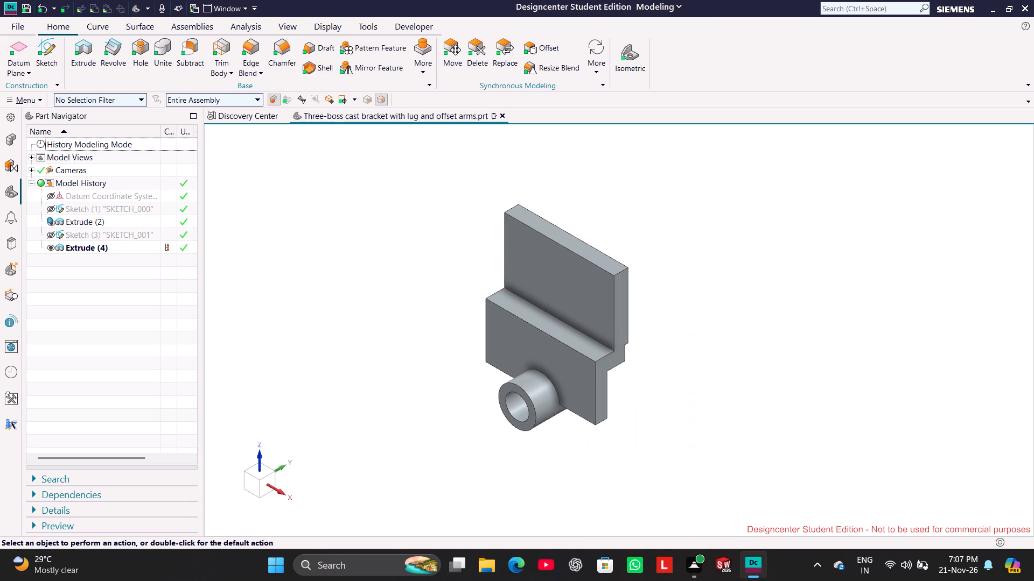
right_drag(413, 331, 466, 266)
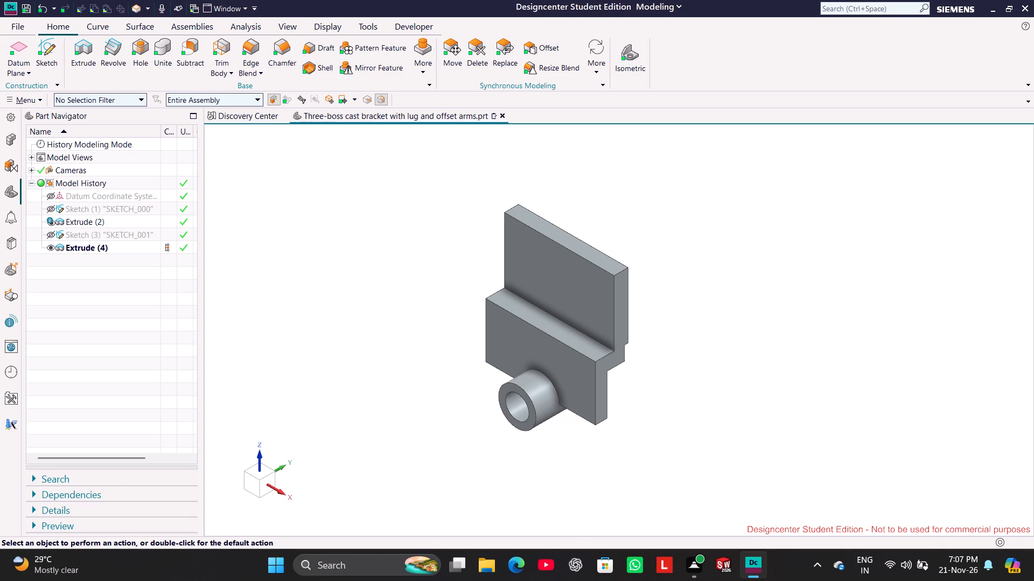
middle_drag(380, 393, 421, 372)
right_drag(371, 374, 470, 172)
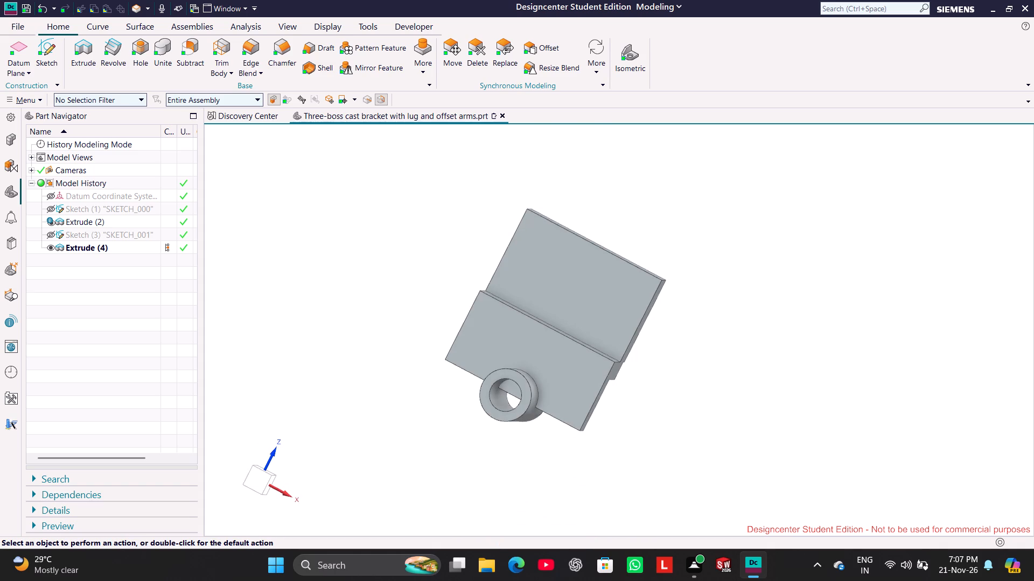
click(262, 479)
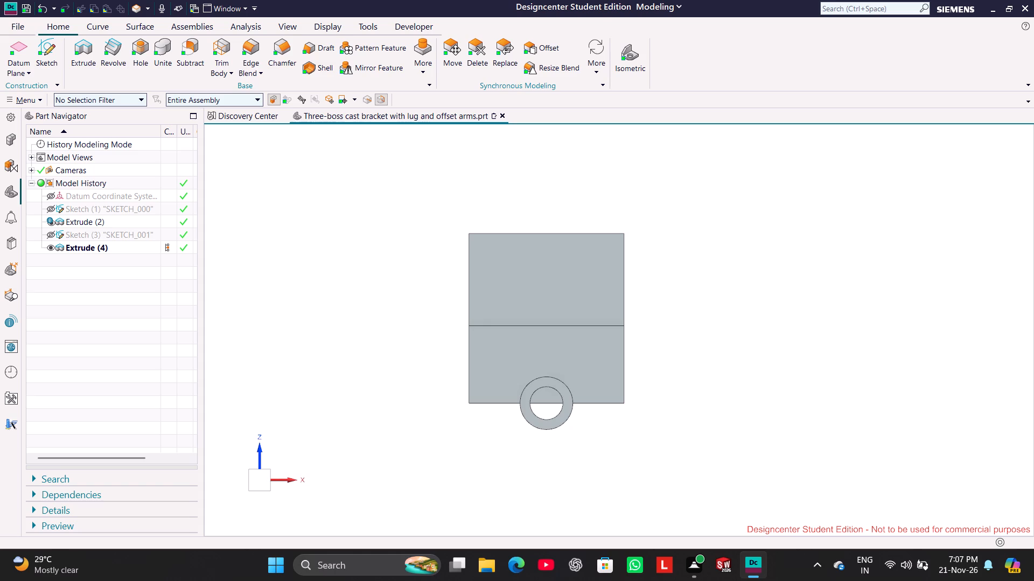
middle_drag(424, 315, 358, 315)
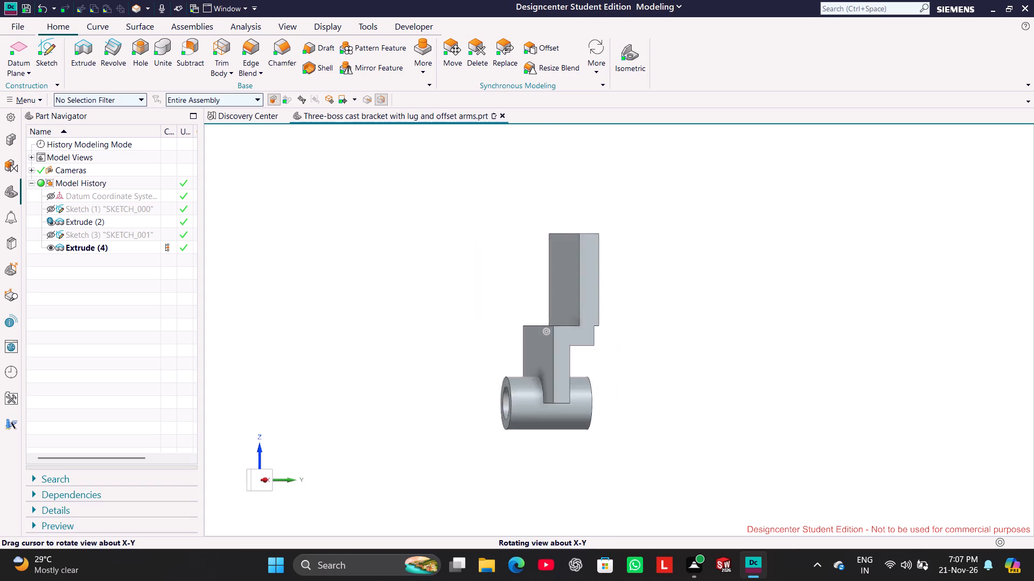
middle_drag(358, 315, 355, 324)
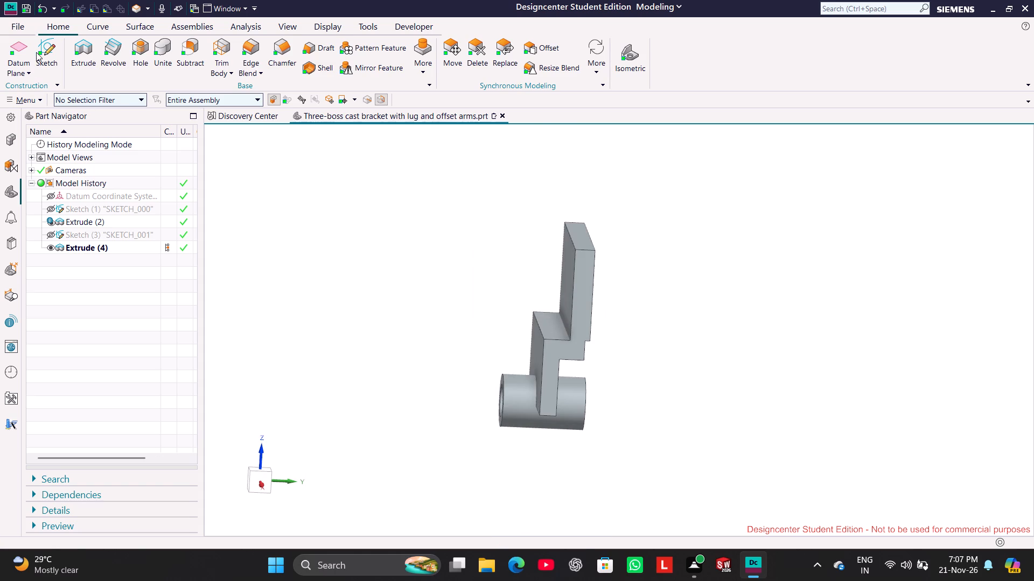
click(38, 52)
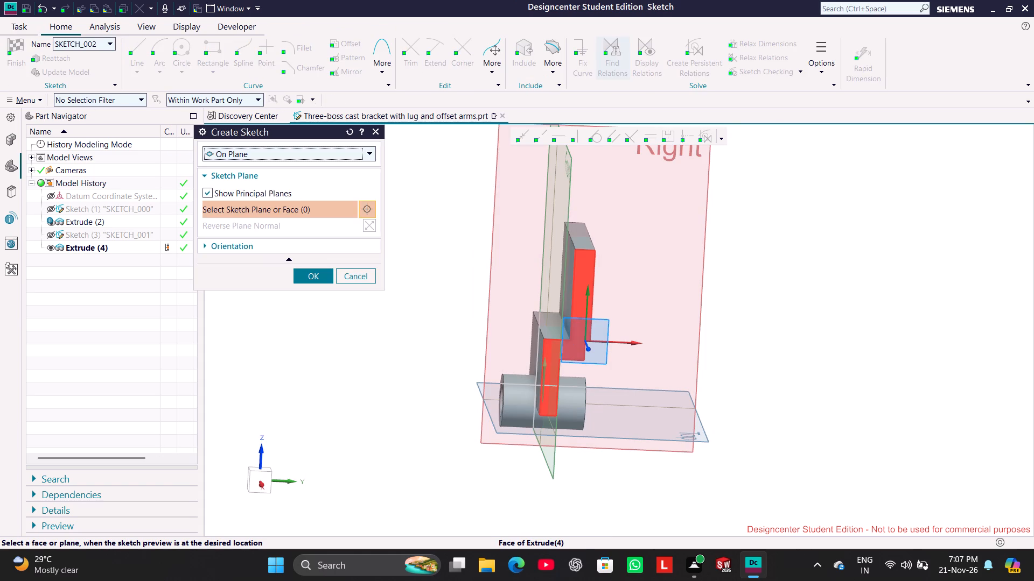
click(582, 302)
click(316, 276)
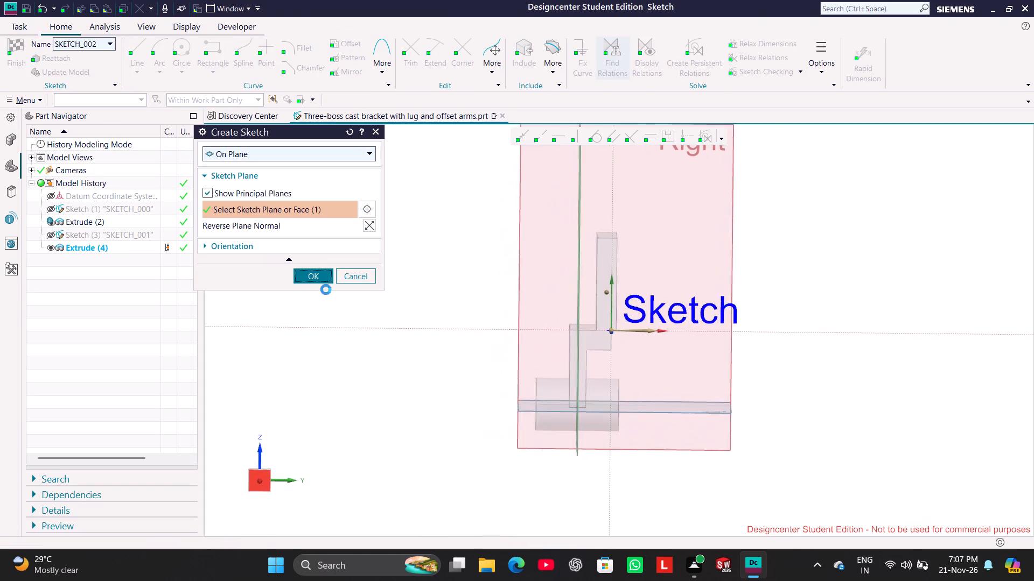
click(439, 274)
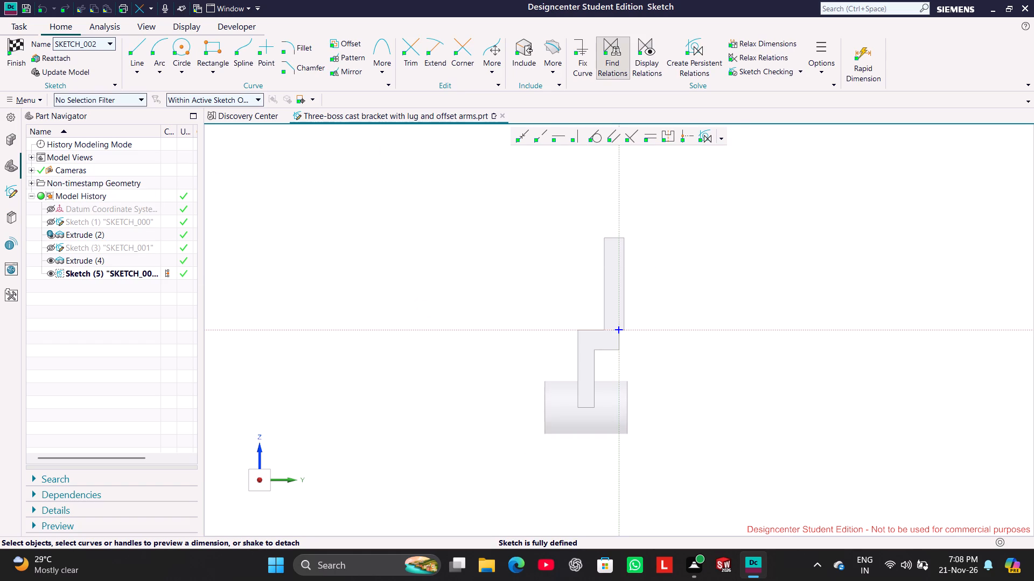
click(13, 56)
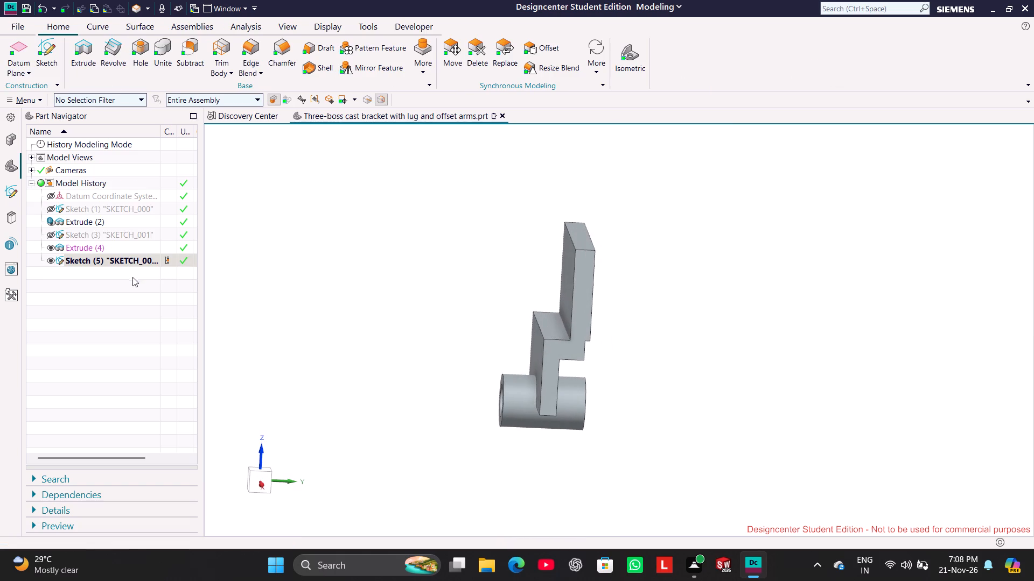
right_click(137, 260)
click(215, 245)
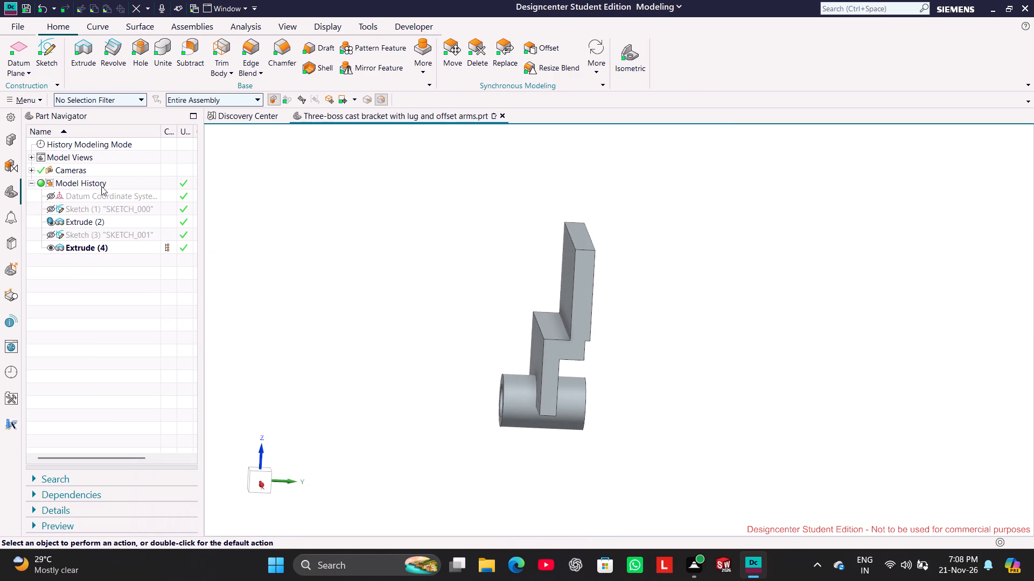
Start a sketch on the stepped arm's +X end face, with its origin at the bottom +Y corner of the lower block.
click(39, 48)
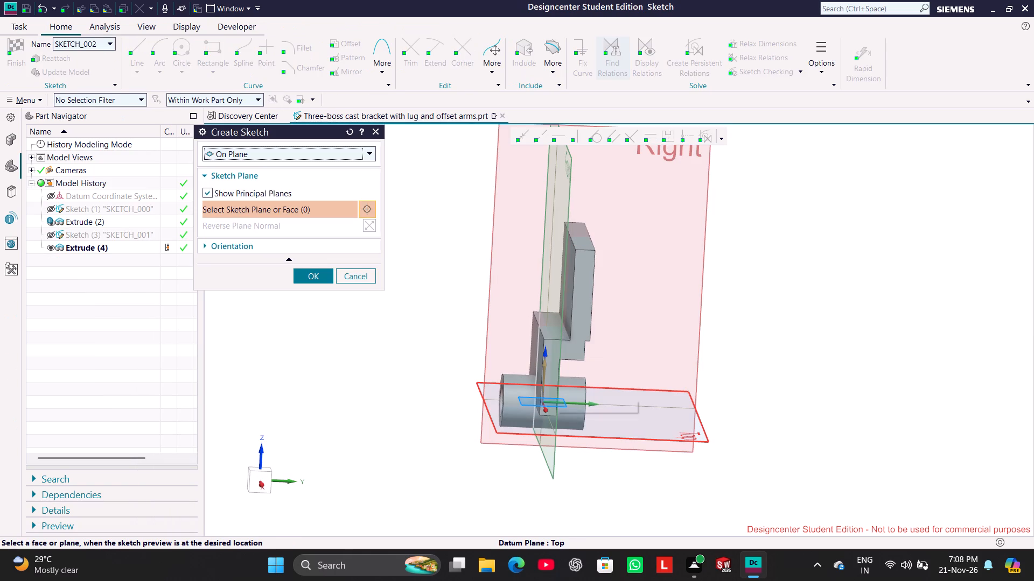
scroll(556, 387, up, 4)
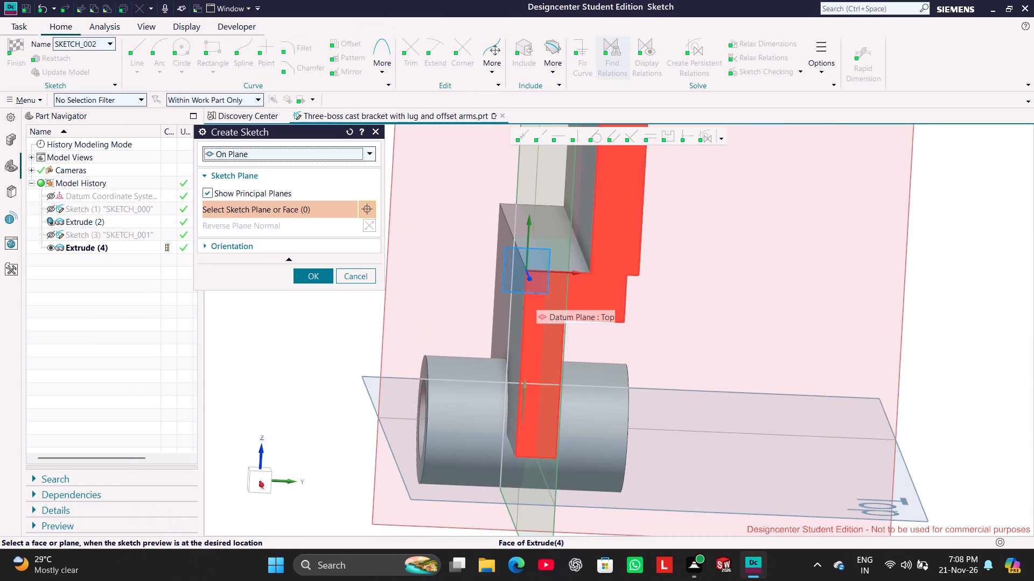
click(536, 457)
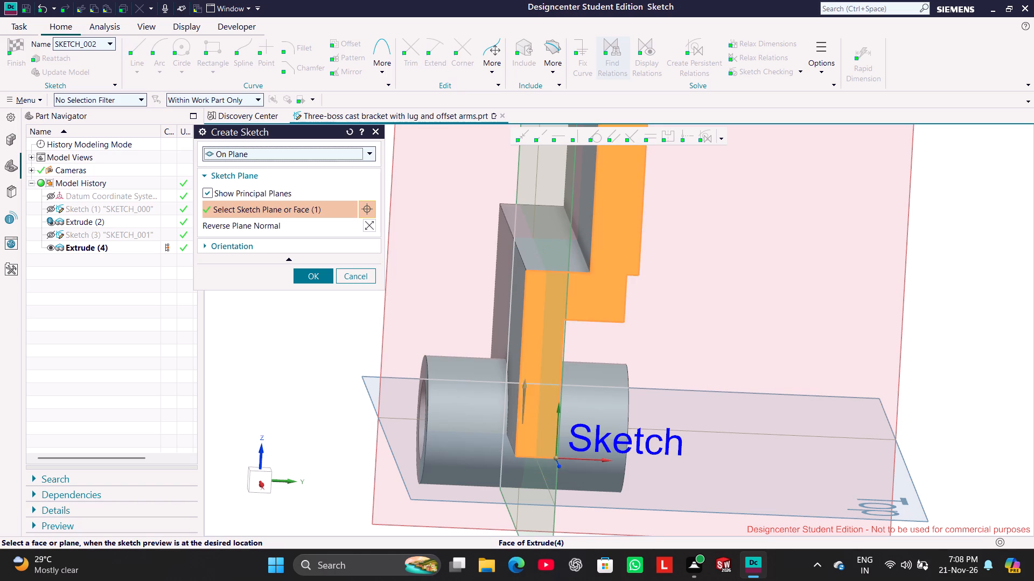
click(310, 281)
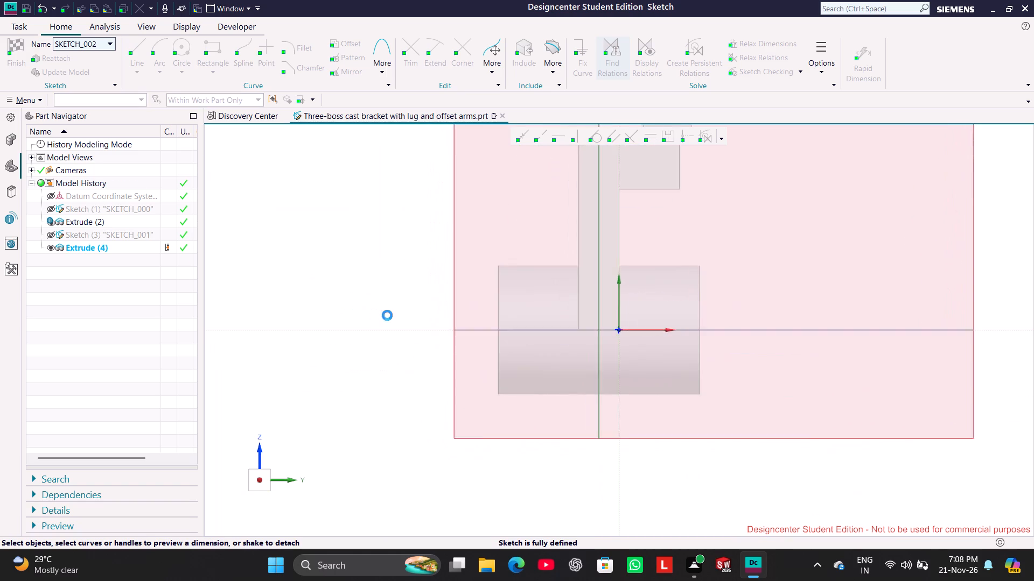
click(412, 259)
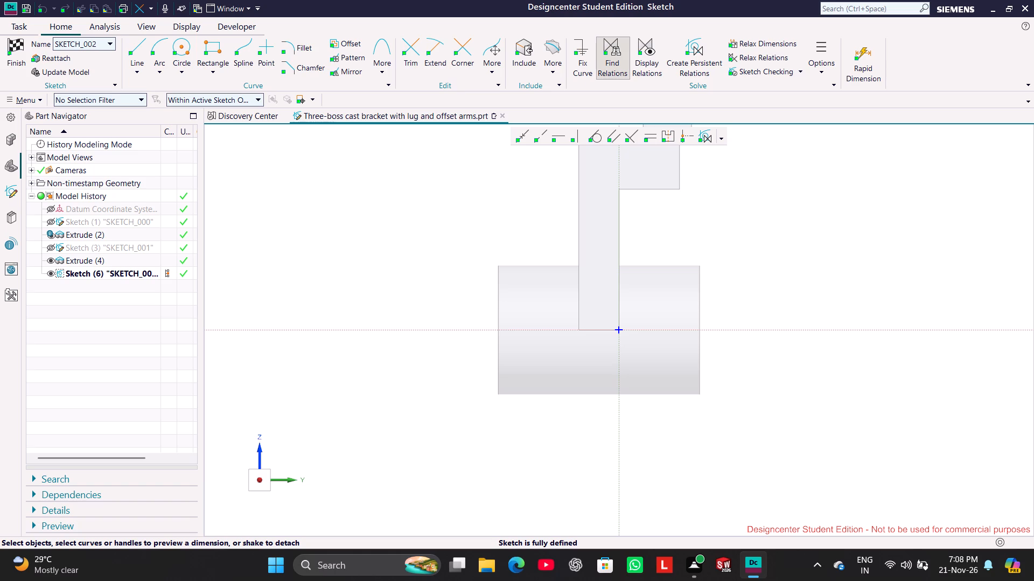
Draw a 32 mm diameter circle clear of the arm, centred about 67 mm toward -Y and 66 mm above the sketch origin.
shift+middle_drag(705, 207, 677, 320)
shift+scroll(677, 321, up, 1)
scroll(677, 321, down, 4)
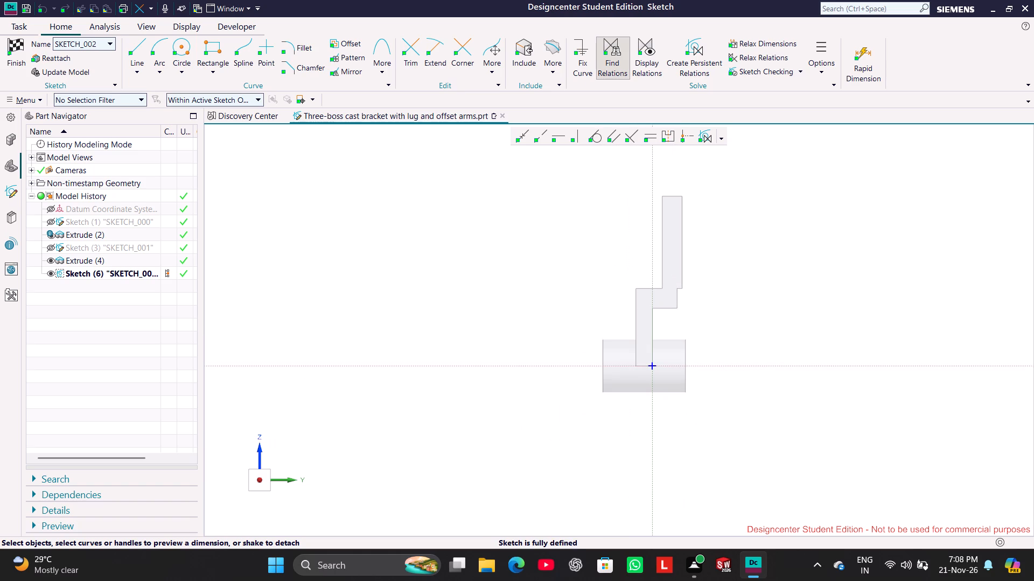
shift+middle_drag(730, 255, 673, 274)
scroll(672, 287, up, 1)
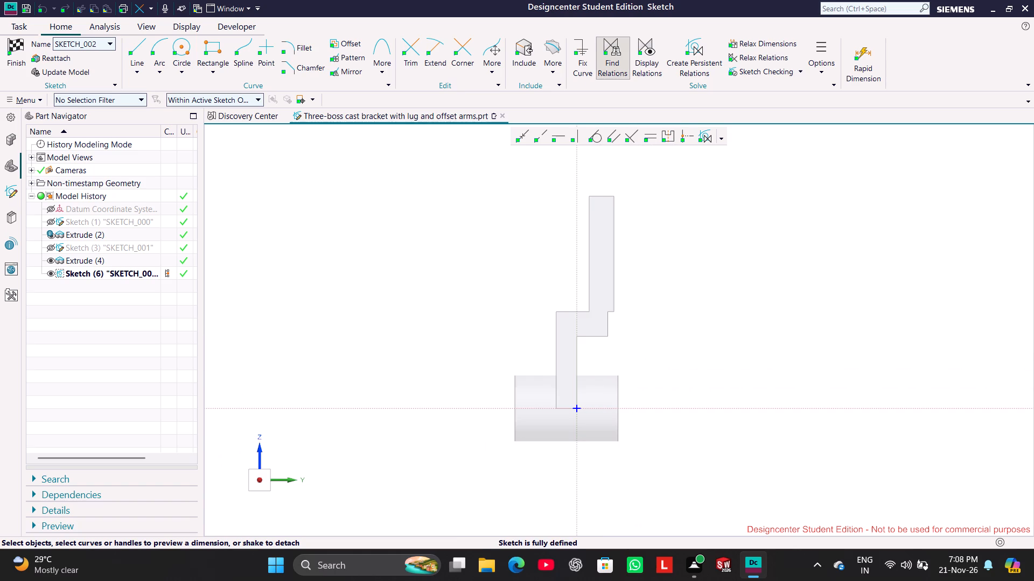
click(175, 47)
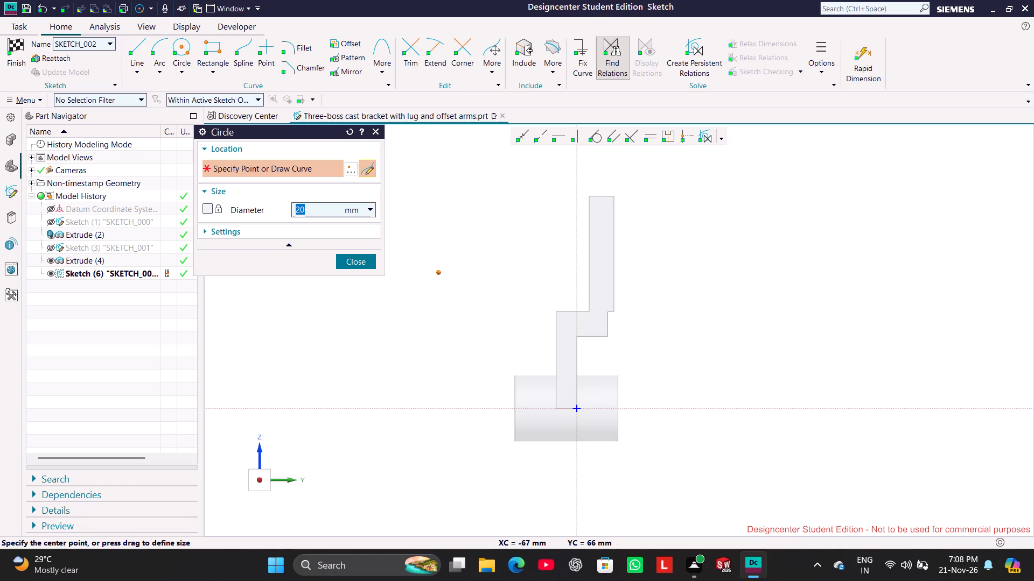
click(438, 273)
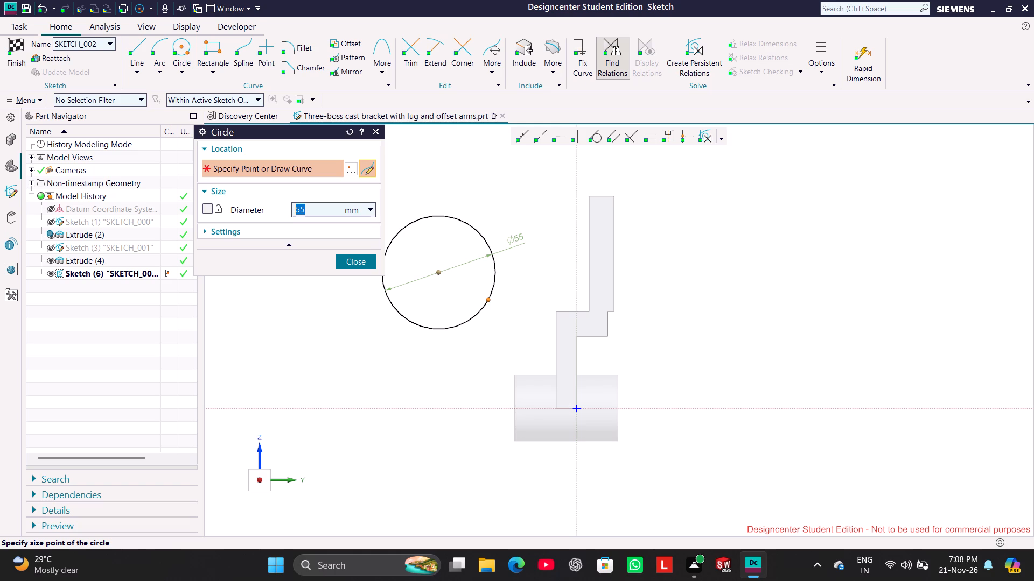
text(32)
key(Return)
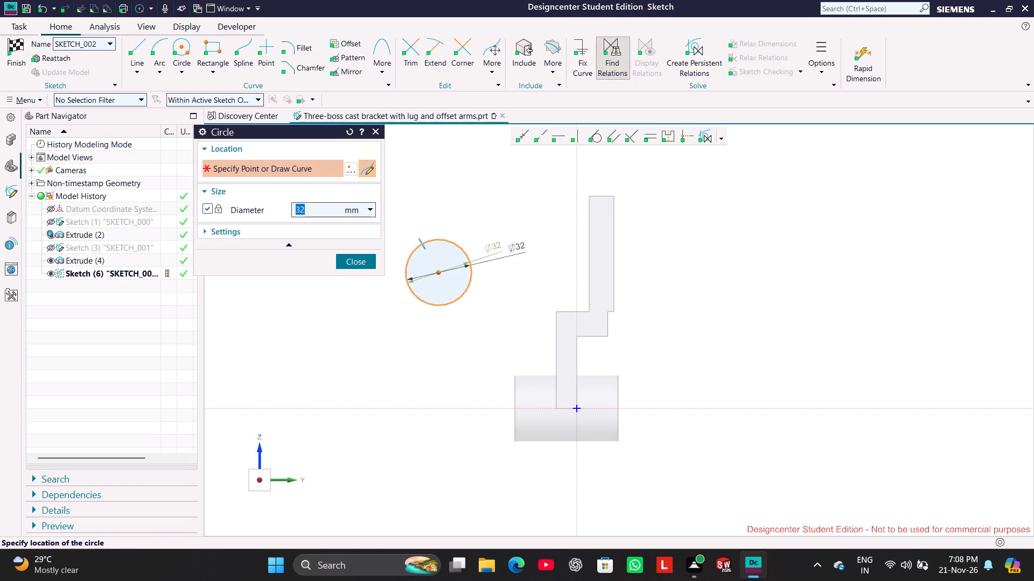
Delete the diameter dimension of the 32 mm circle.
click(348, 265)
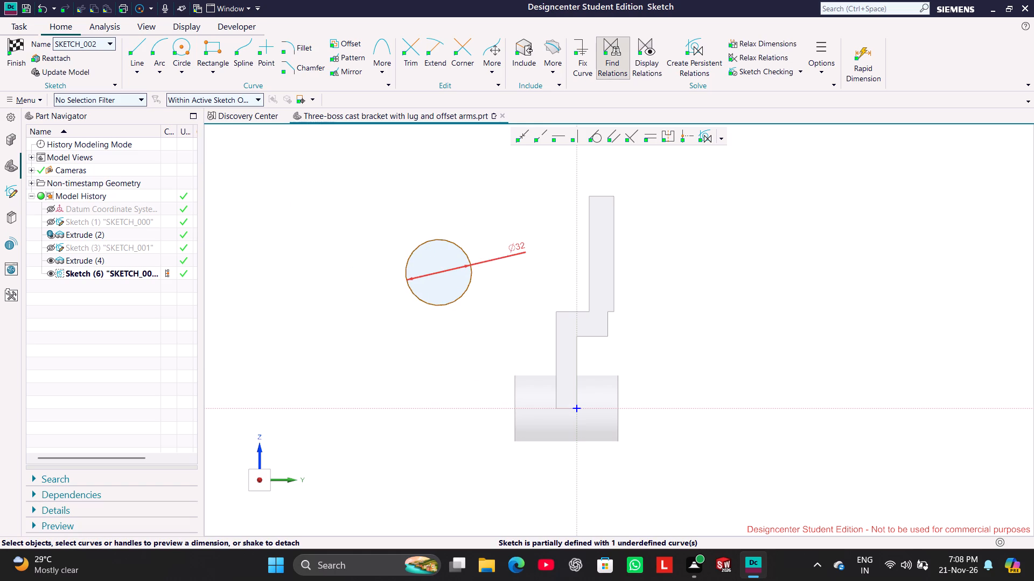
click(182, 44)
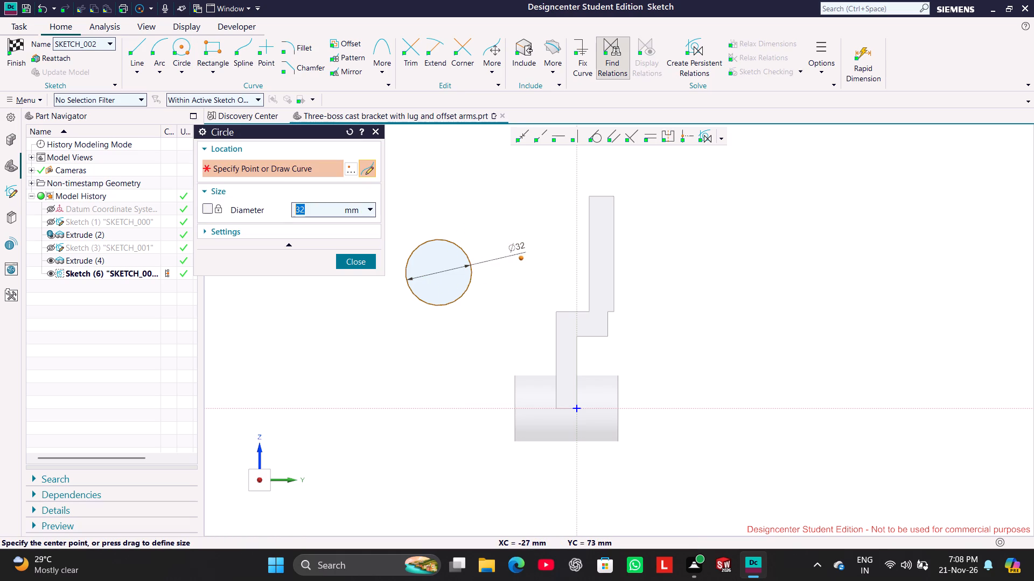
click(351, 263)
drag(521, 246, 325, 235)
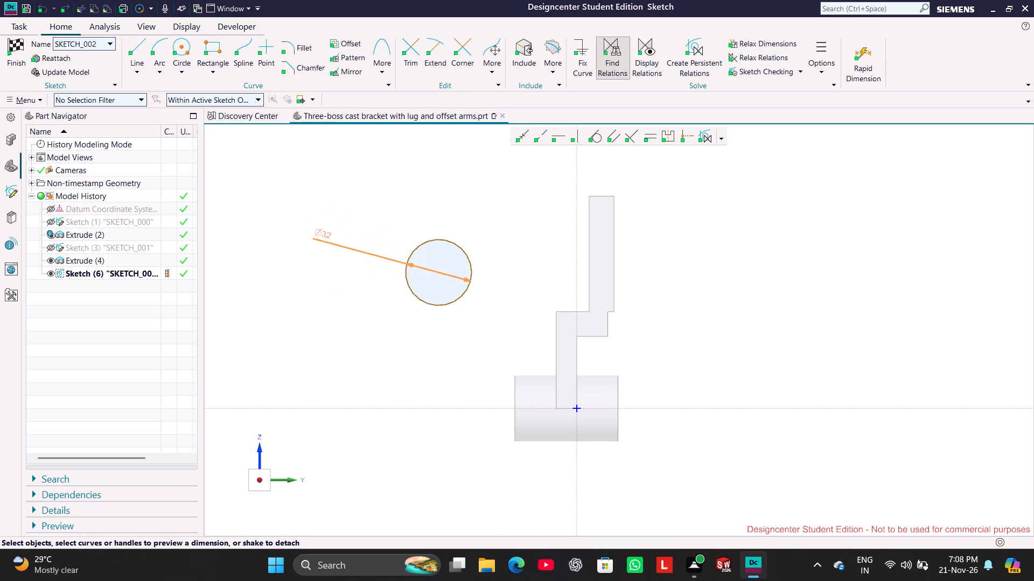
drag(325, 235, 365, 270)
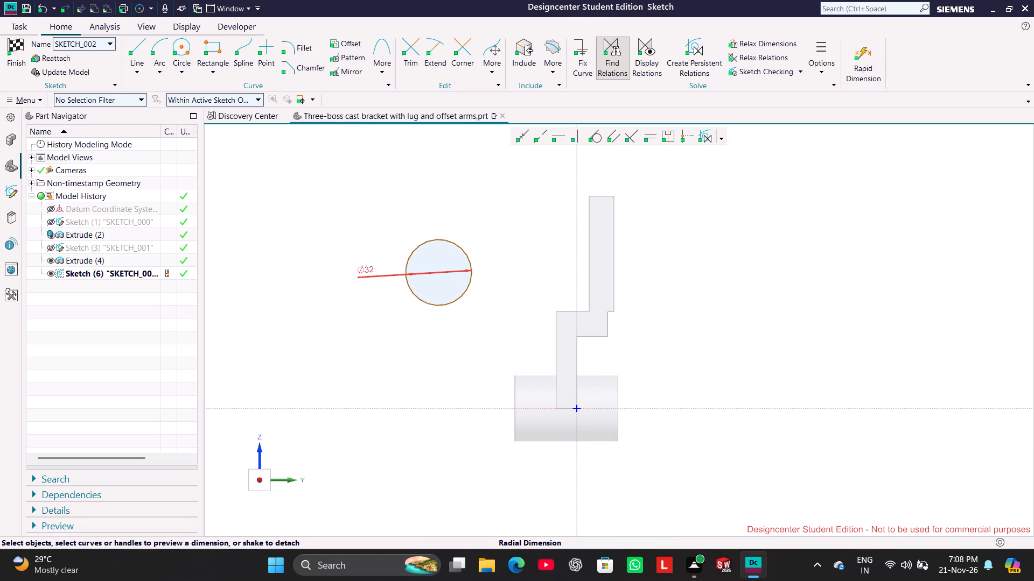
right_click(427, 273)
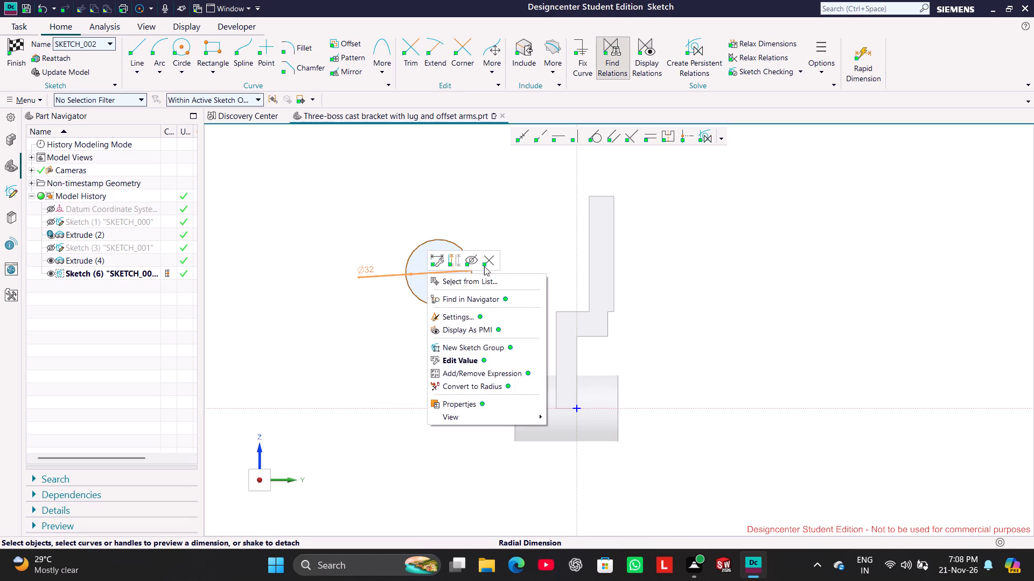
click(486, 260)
Draw a 20 mm diameter circle concentric with the 32 mm circle.
click(174, 47)
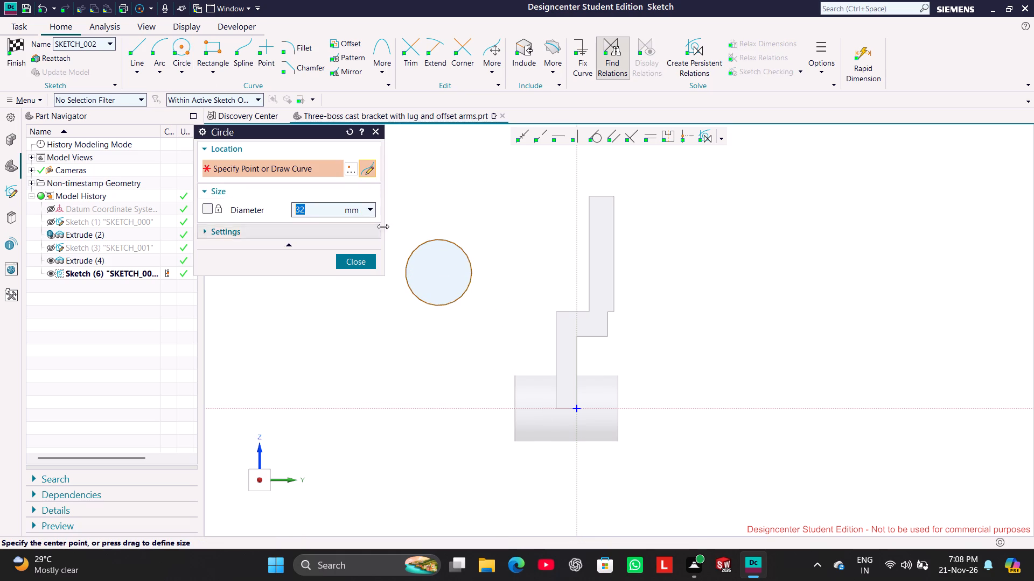
click(436, 268)
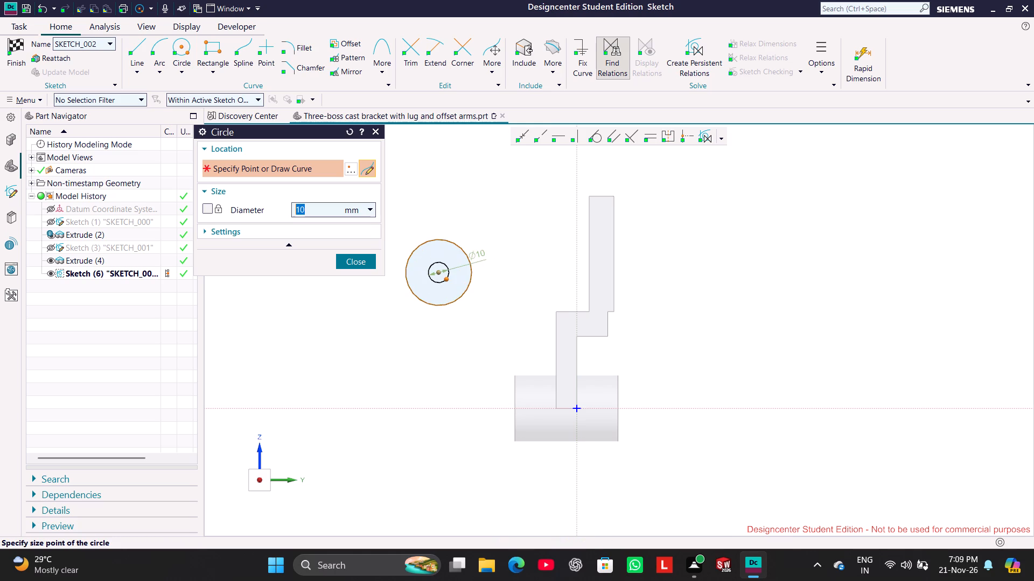
text(20)
key(Return)
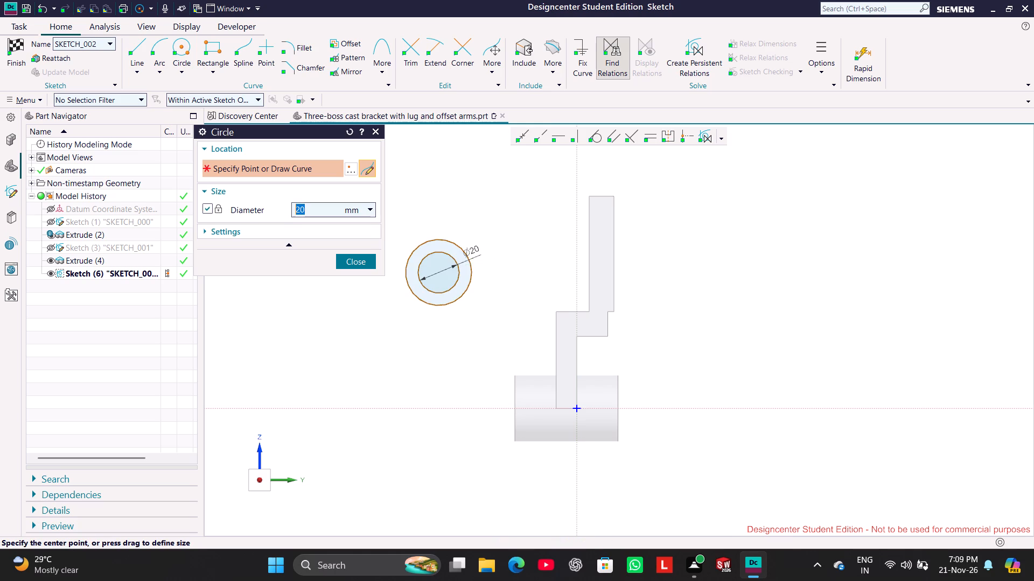
click(352, 268)
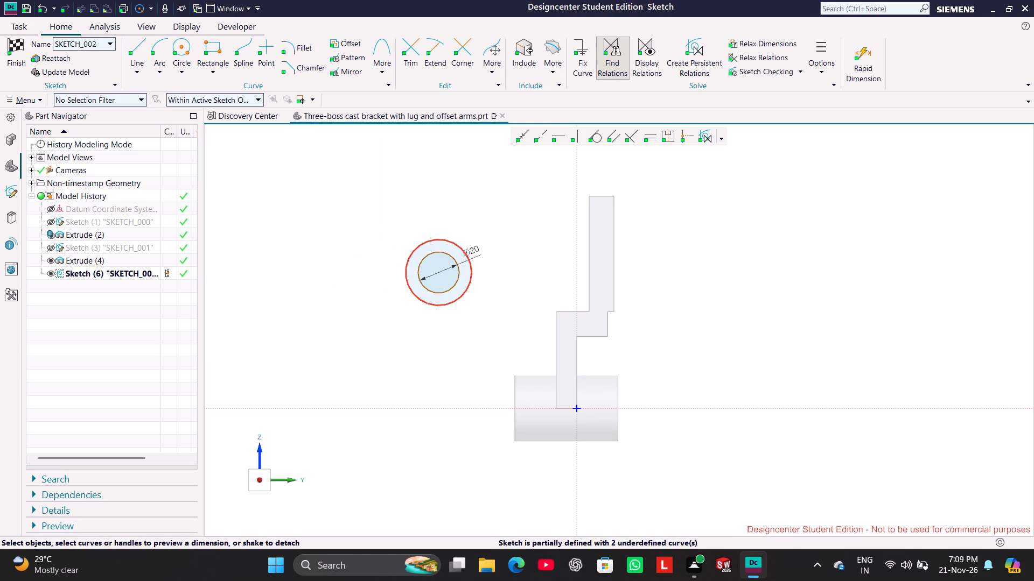
Add a 32 mm diameter dimension to the outer circle.
click(445, 309)
click(335, 259)
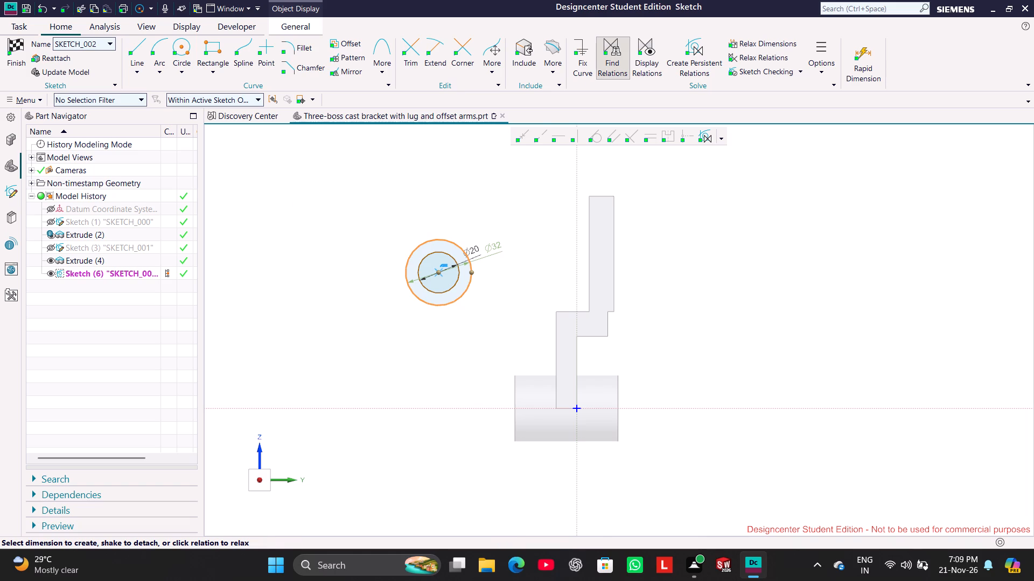
click(412, 244)
click(496, 245)
click(308, 251)
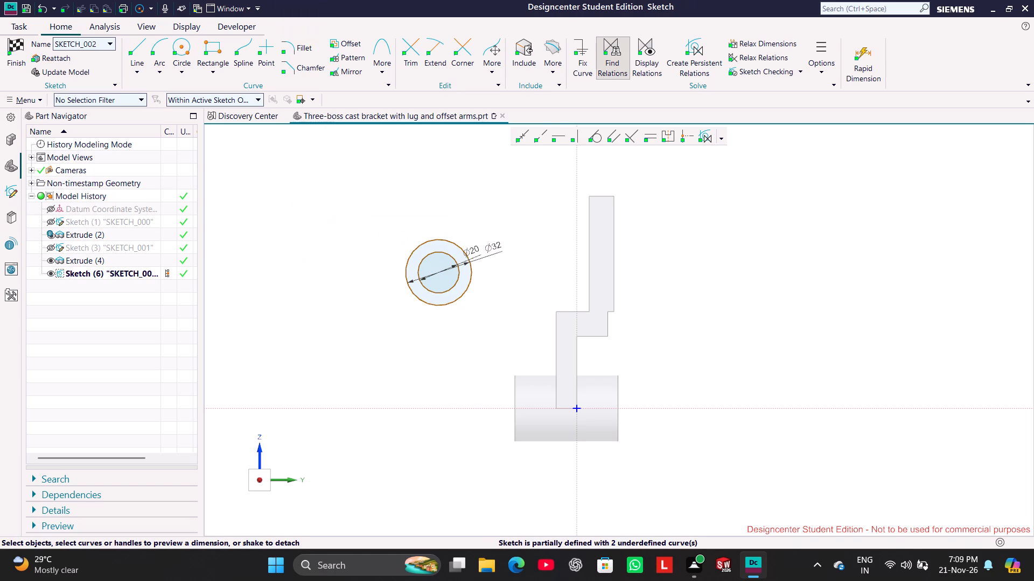
Dimension the vertical distance from the sketch's horizontal axis to the circles' centre.
click(871, 63)
click(439, 274)
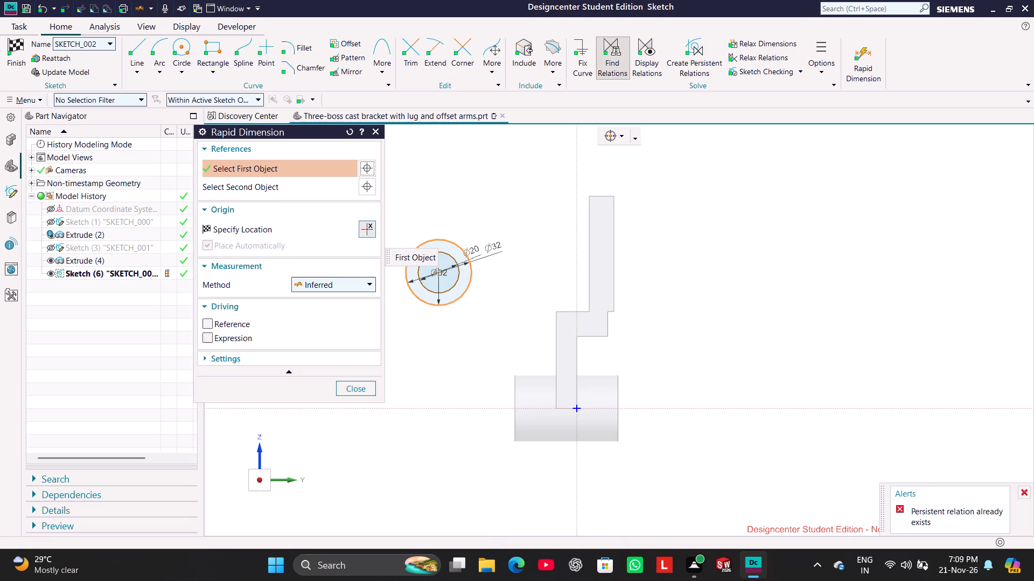
click(471, 407)
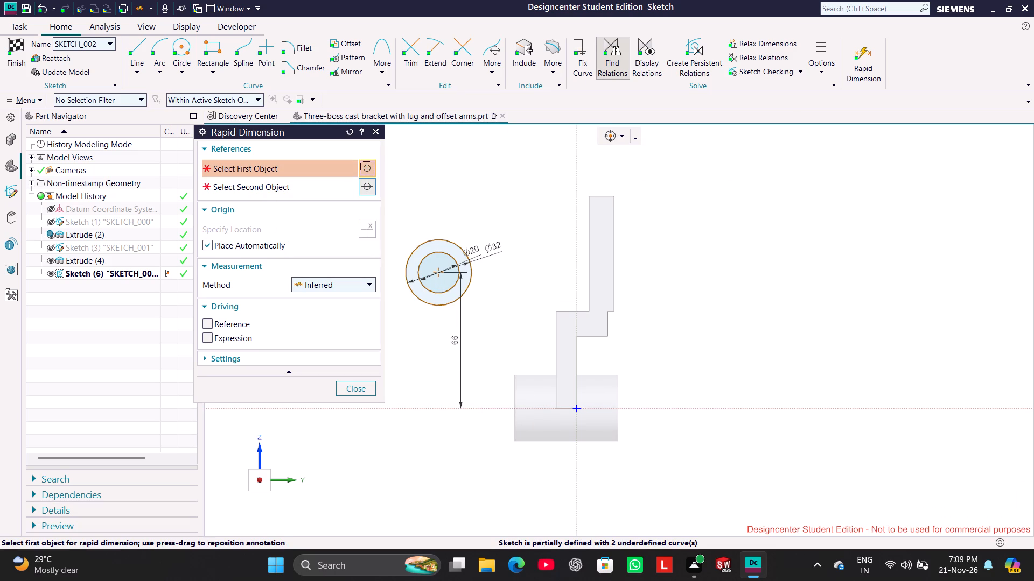
click(347, 386)
Include the vertical +Y edge of the arm's upper block in the sketch as reference geometry.
click(526, 60)
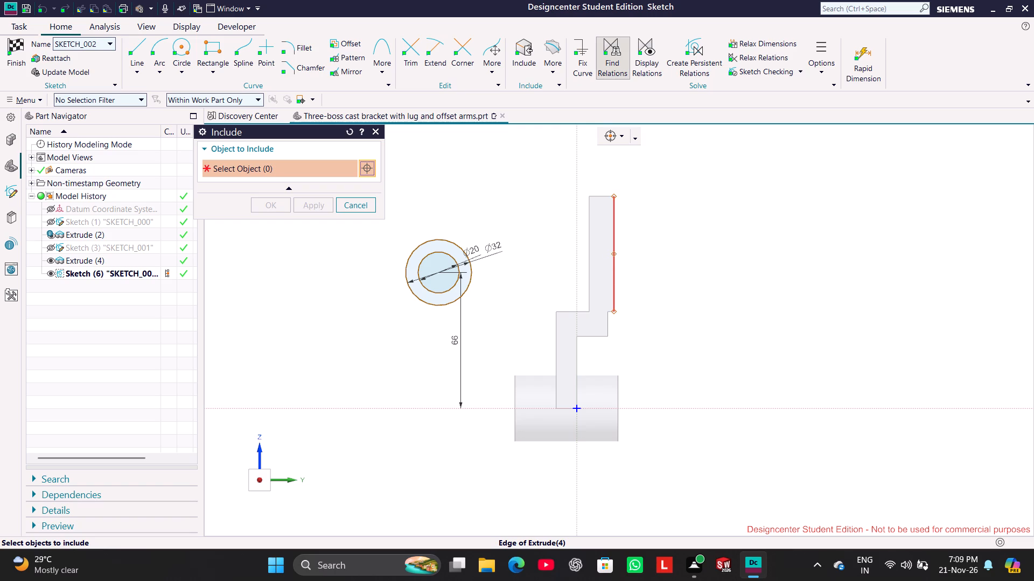
click(611, 250)
click(324, 203)
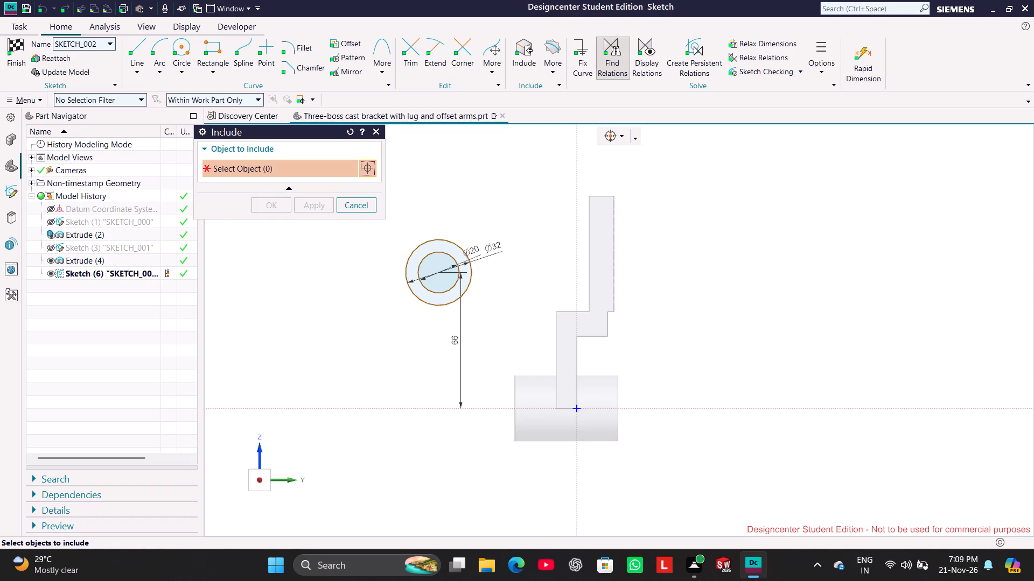
click(678, 226)
Dimension the circles' centre horizontally from the included +Y edge, place the dimension above the circles, and set it to 64 mm.
click(877, 54)
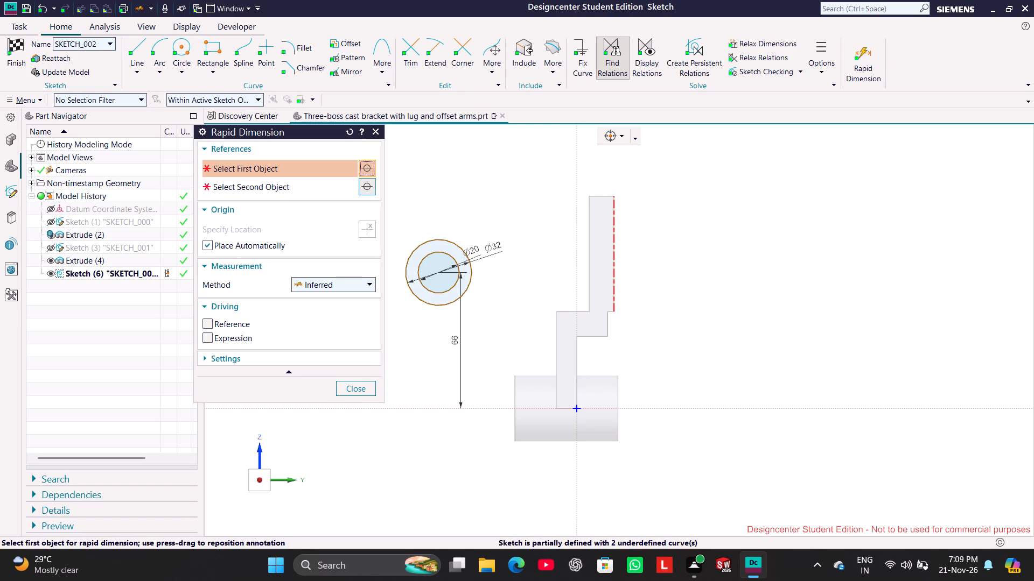
click(611, 270)
click(439, 271)
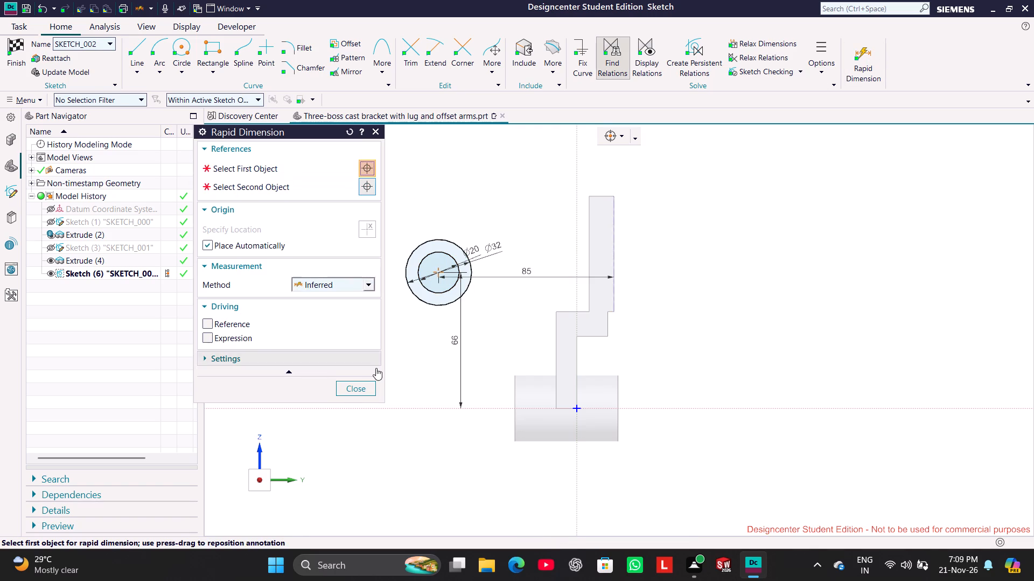
click(367, 389)
drag(522, 272, 512, 177)
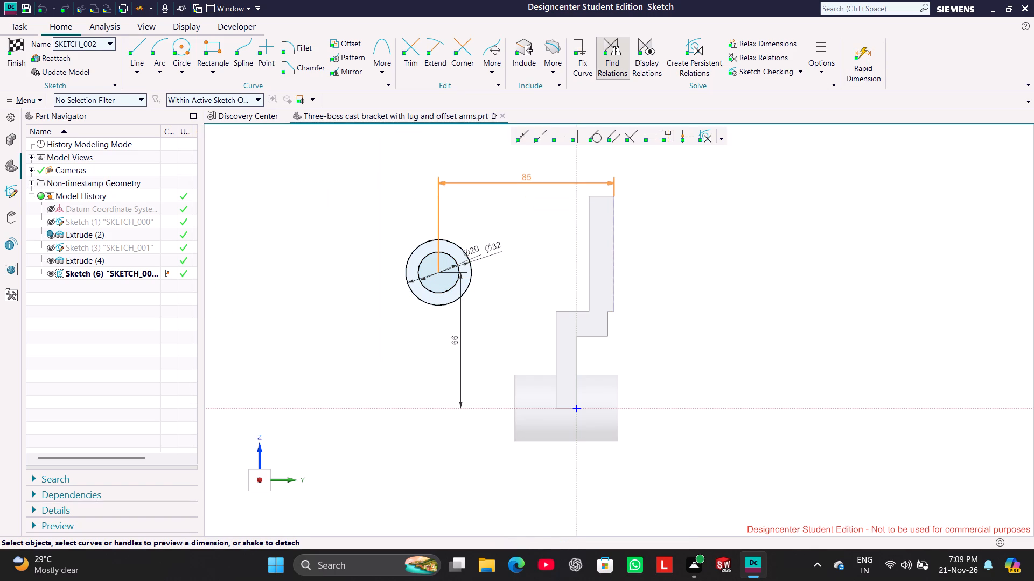
double_click(525, 180)
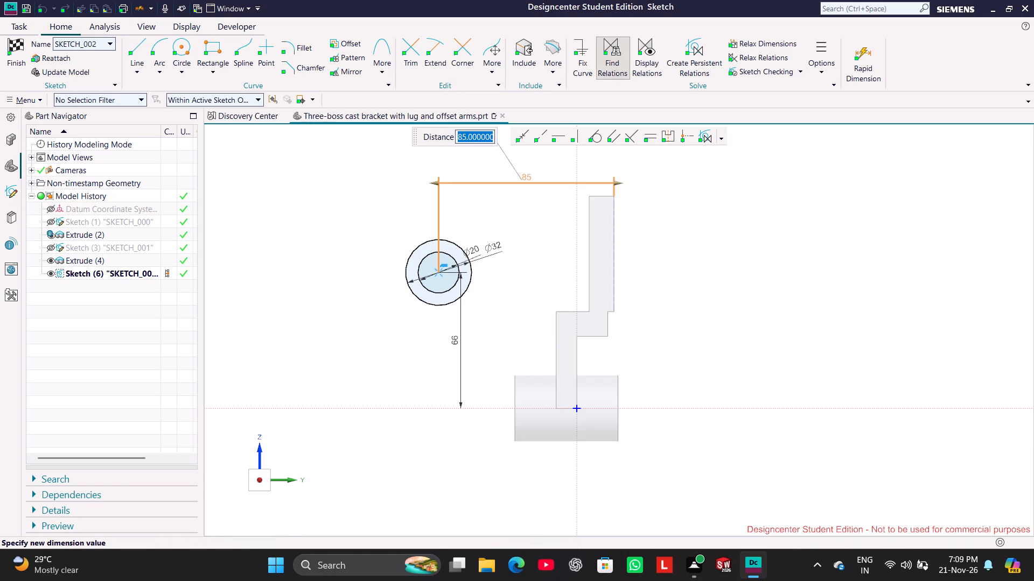
text(64)
key(Return)
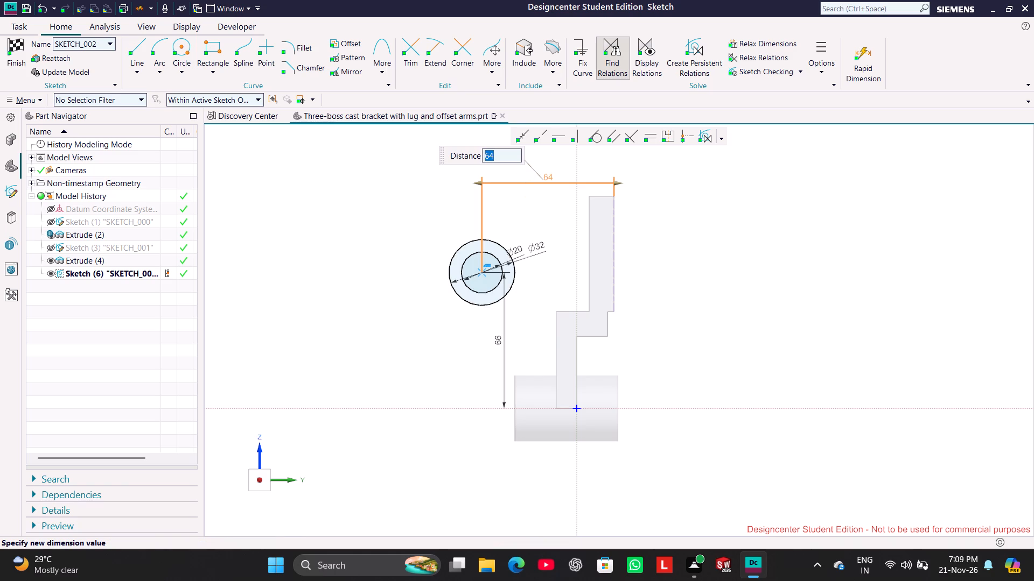
Set the vertical dimension of the circles' centre to 65 mm and move it clear of the circles toward -Y.
double_click(501, 339)
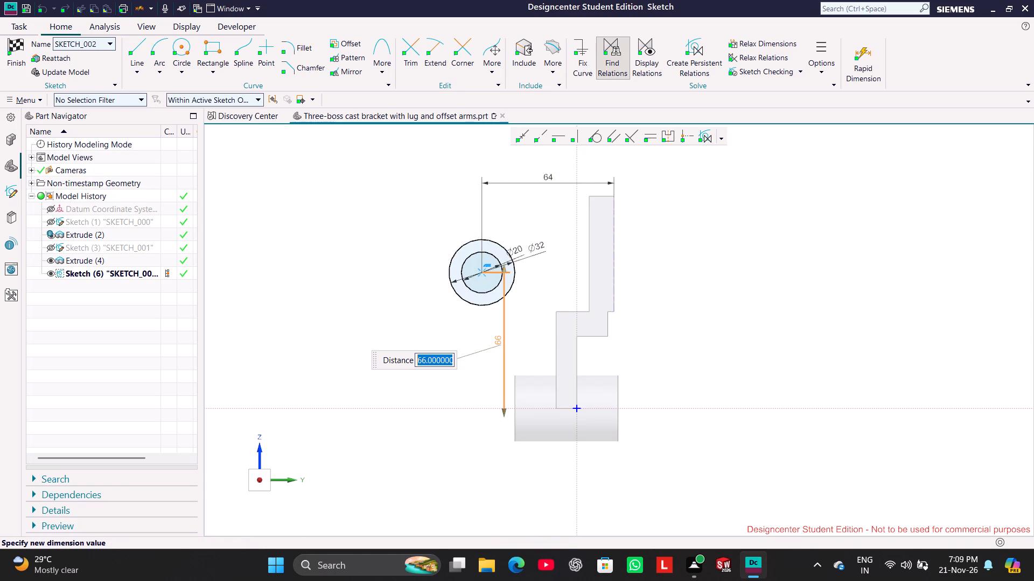
text(65)
key(Return)
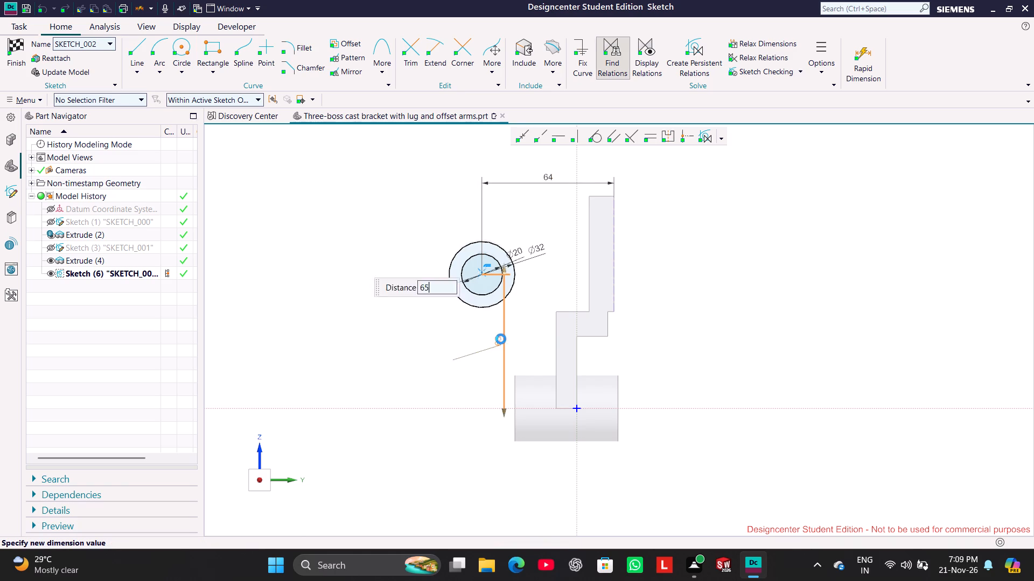
click(316, 294)
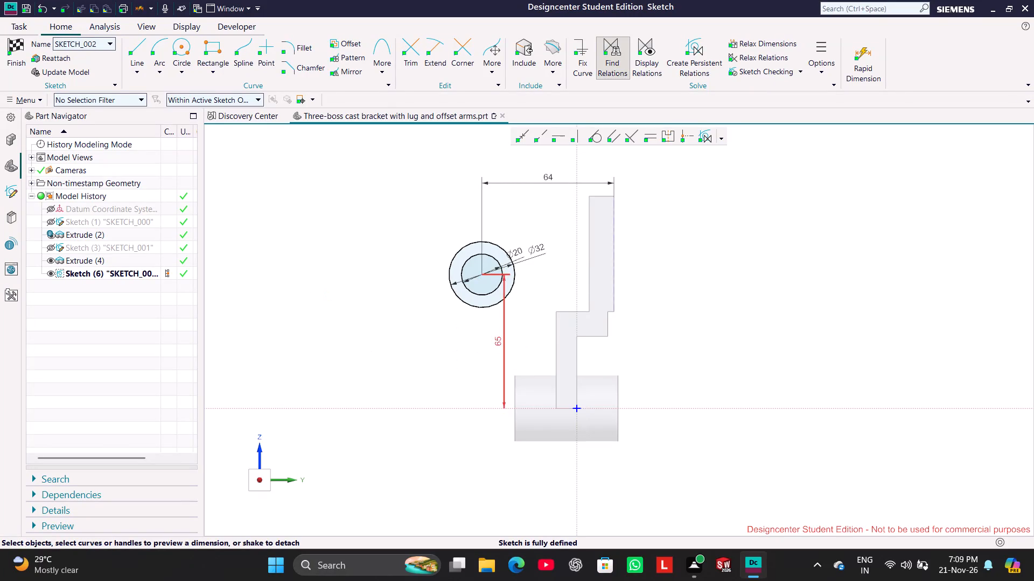
double_click(497, 342)
click(443, 326)
drag(501, 349, 463, 349)
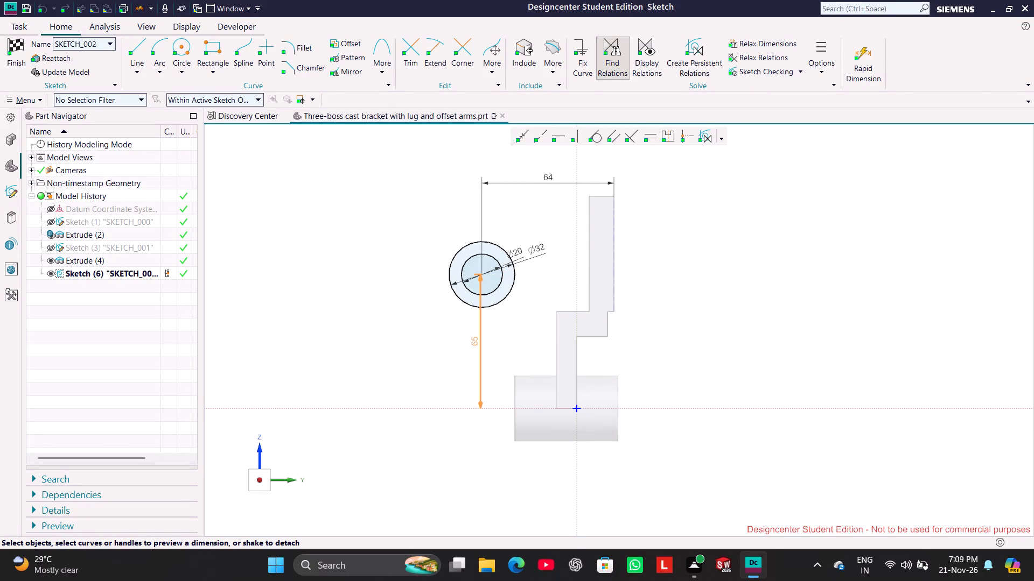
drag(463, 349, 413, 357)
click(429, 470)
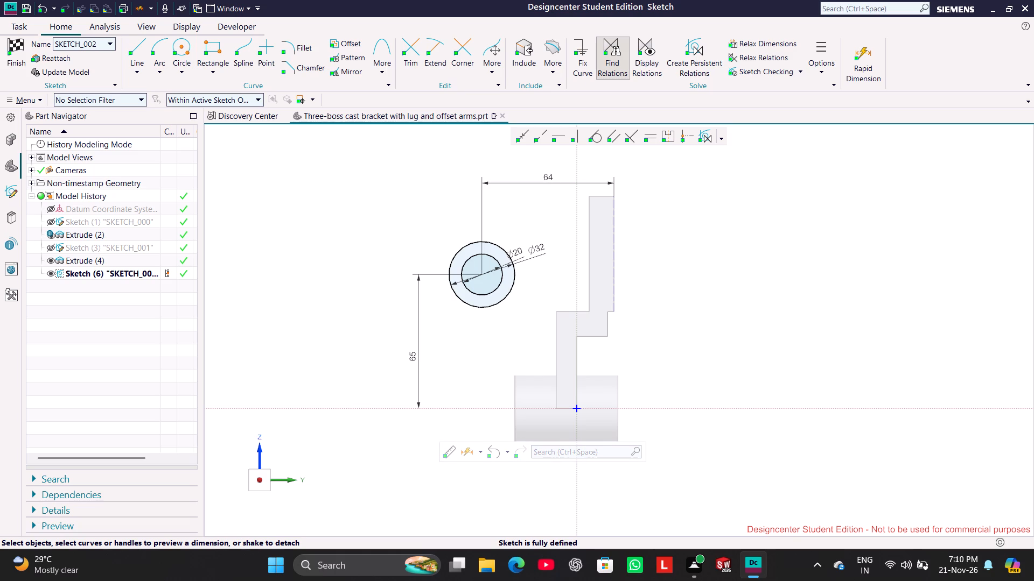
Include the horizontal bottom edge of the arm's middle step in the sketch.
click(523, 52)
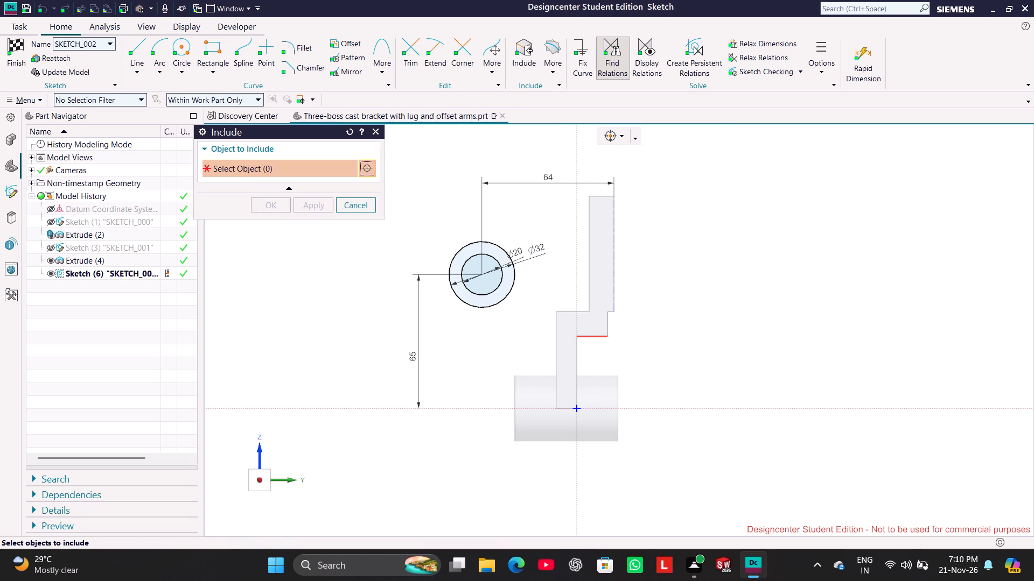
click(598, 338)
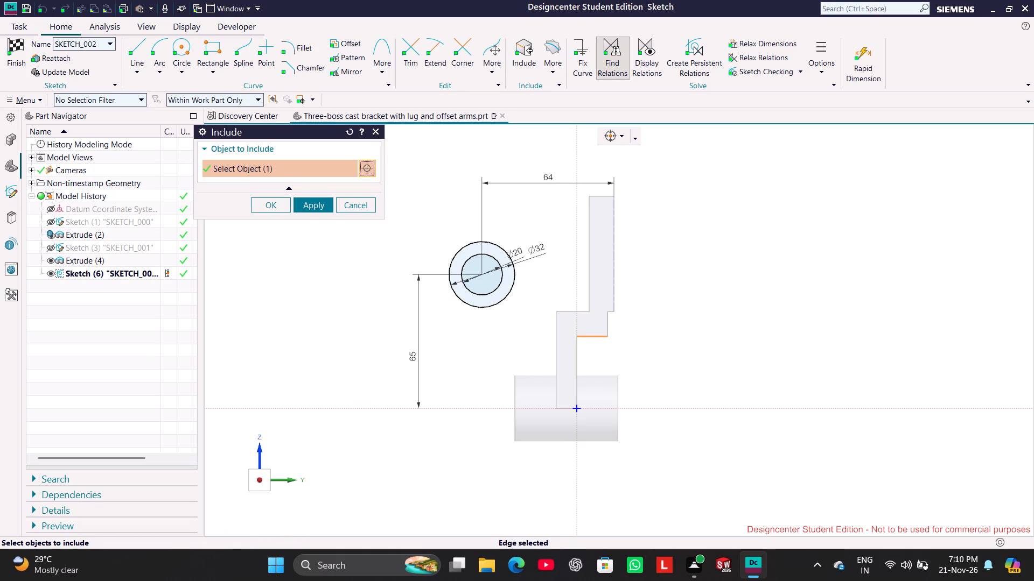
click(325, 206)
Draw a horizontal line about 55 mm long toward -Y from the +Y end of the middle step's bottom edge.
click(138, 52)
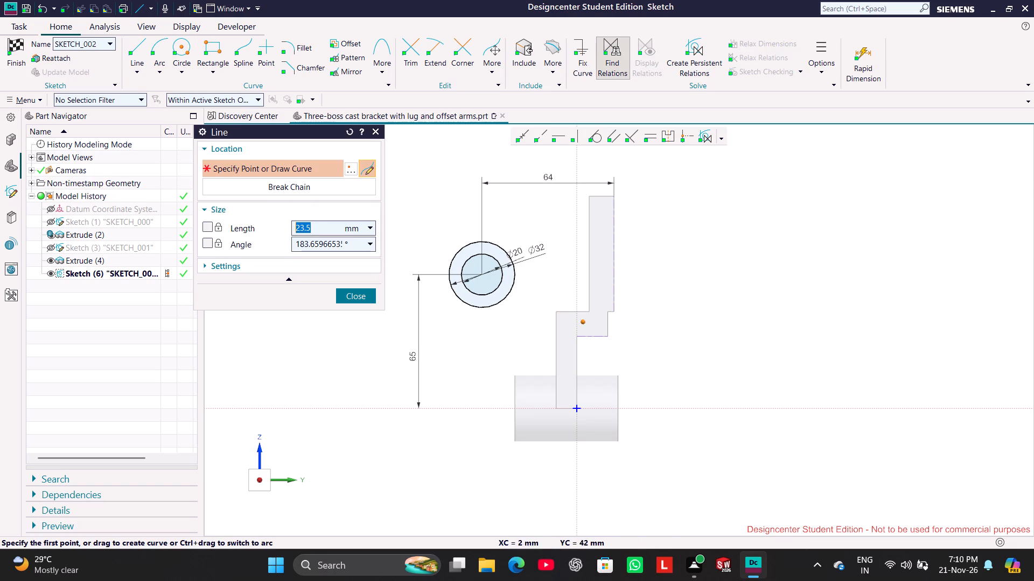
click(610, 334)
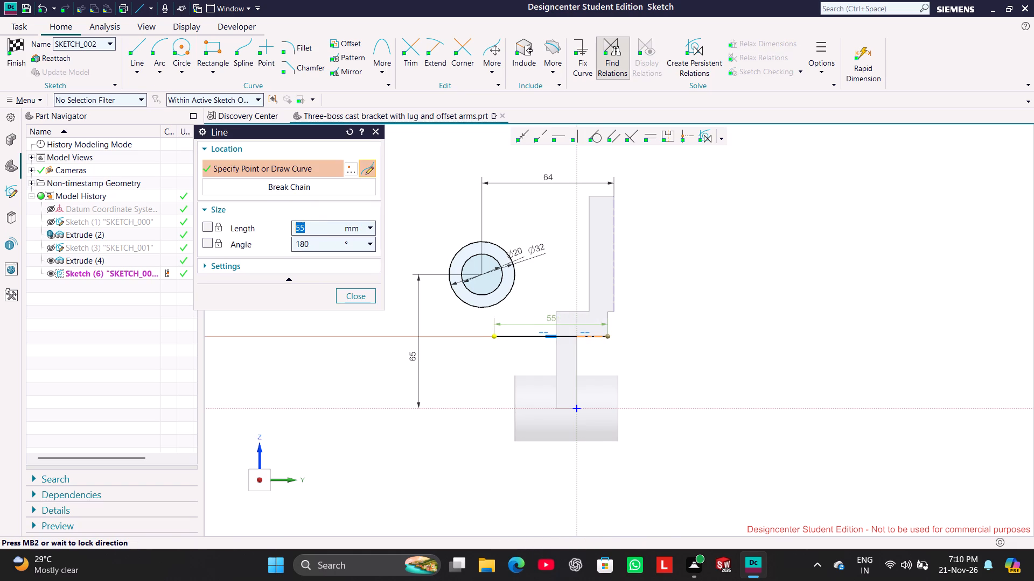
click(494, 341)
click(353, 295)
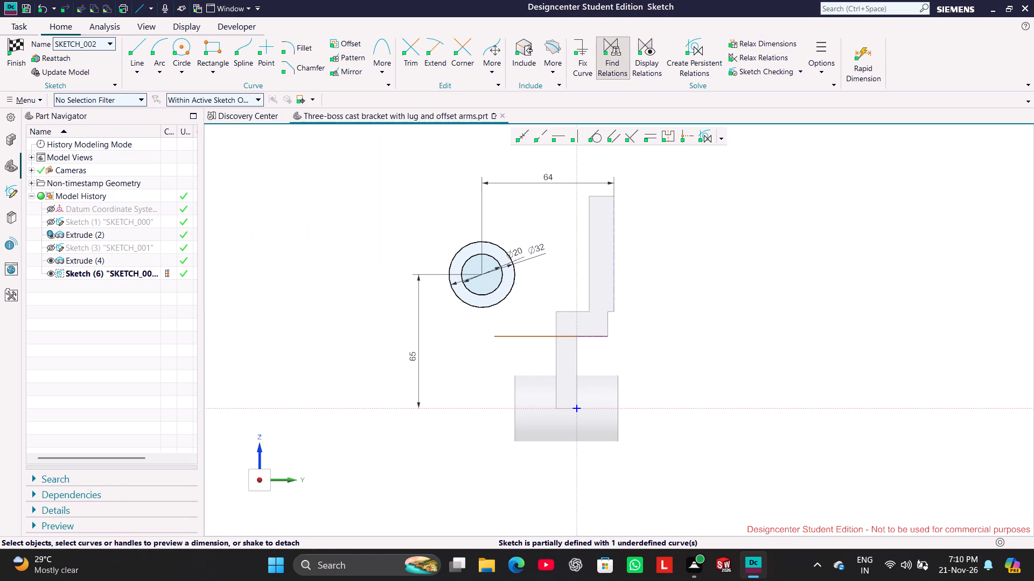
Include the vertical -Y edge of the arm's lower block in the sketch.
click(411, 61)
click(371, 266)
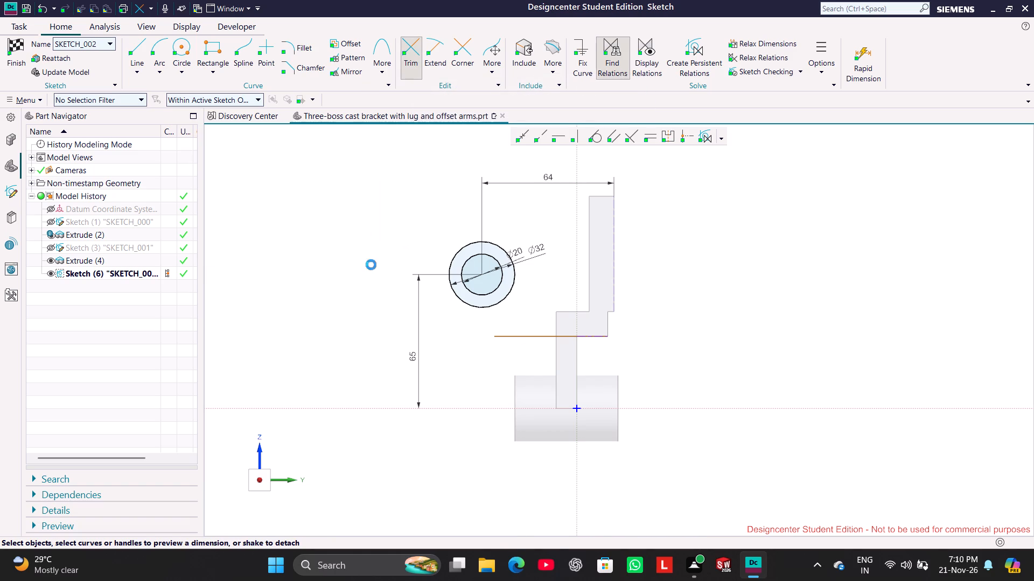
click(521, 46)
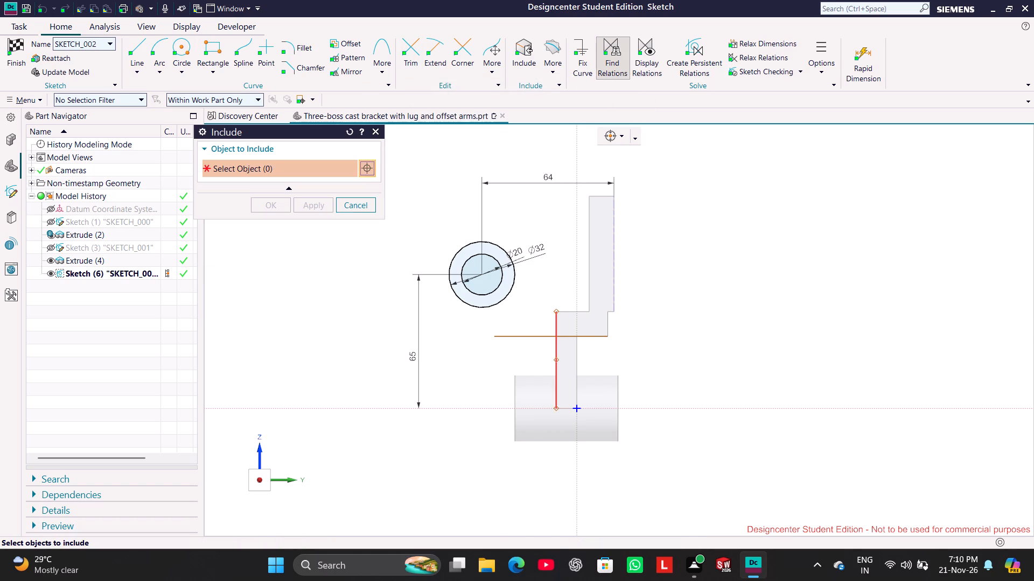
click(560, 357)
click(322, 206)
click(350, 208)
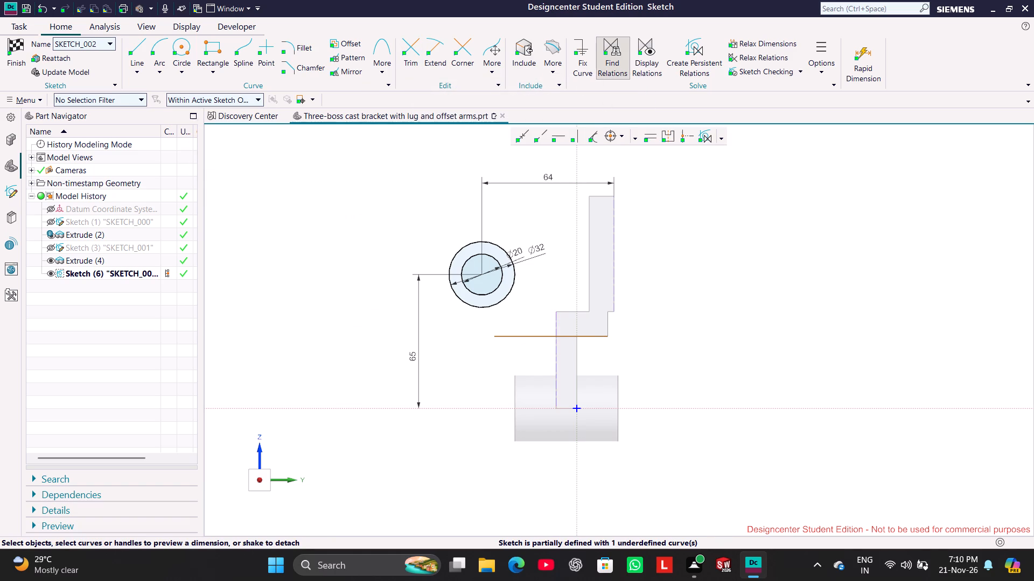
Trim the portion of the horizontal line that extends past the lower block's -Y edge.
click(414, 63)
drag(521, 365, 540, 302)
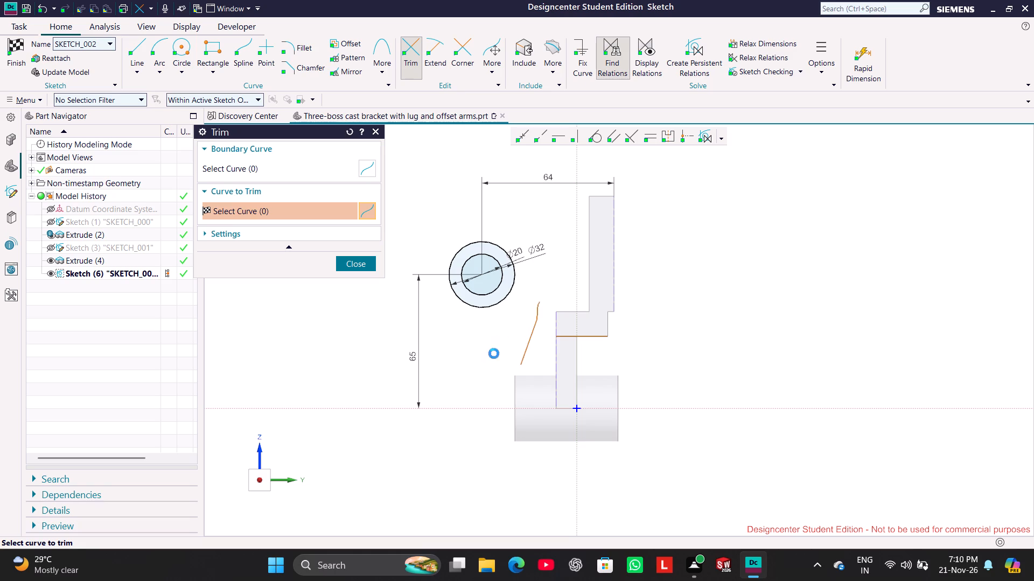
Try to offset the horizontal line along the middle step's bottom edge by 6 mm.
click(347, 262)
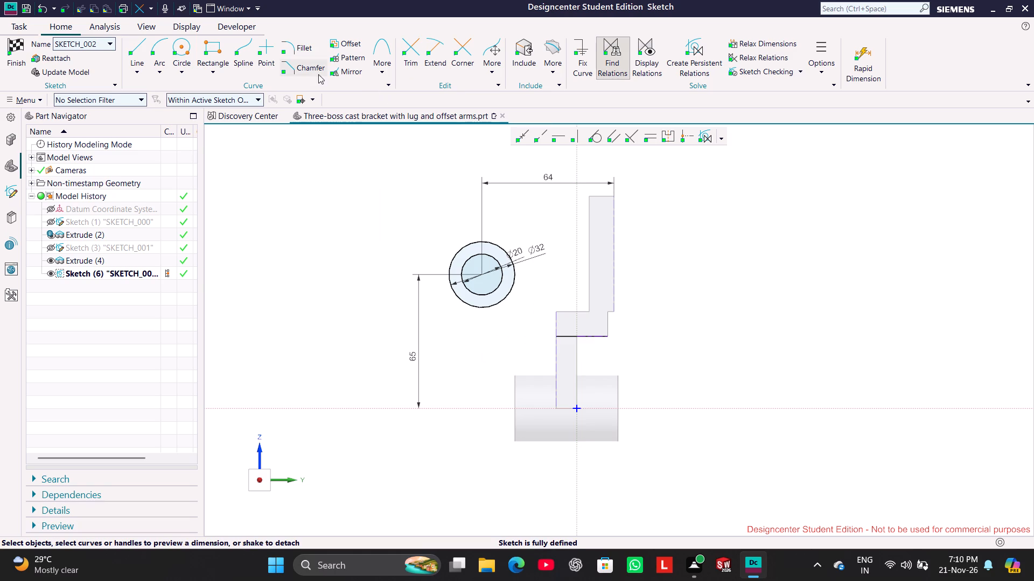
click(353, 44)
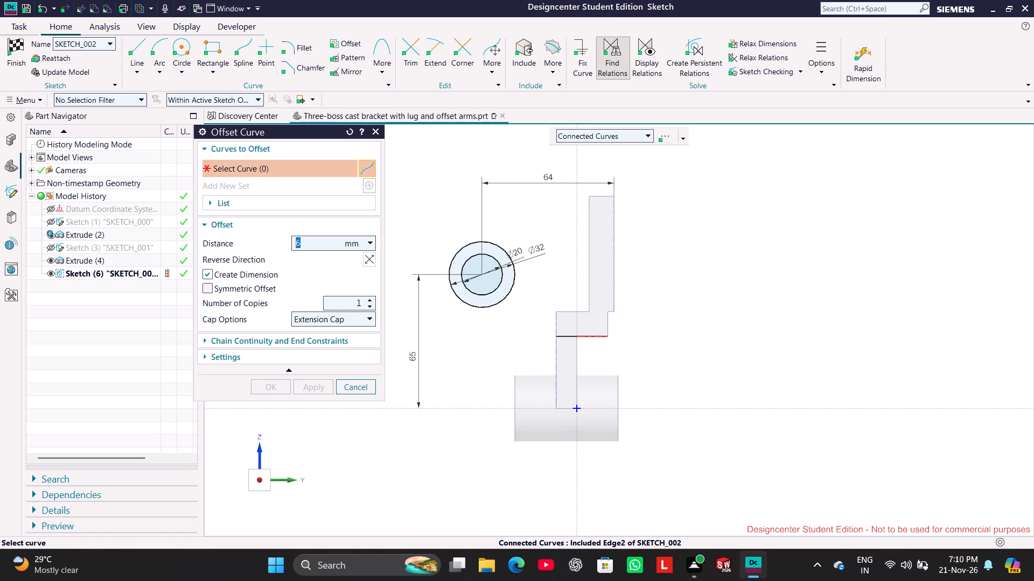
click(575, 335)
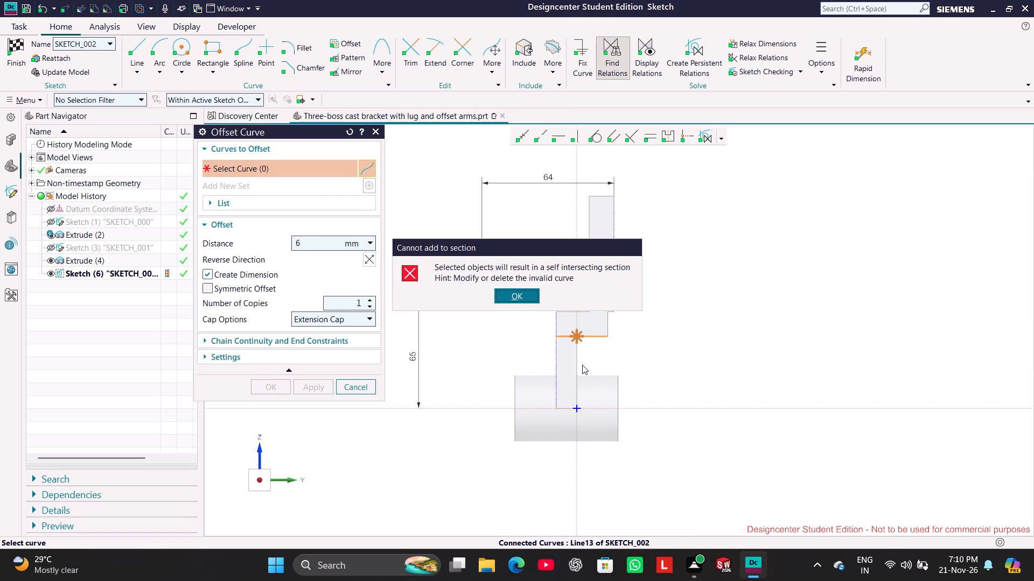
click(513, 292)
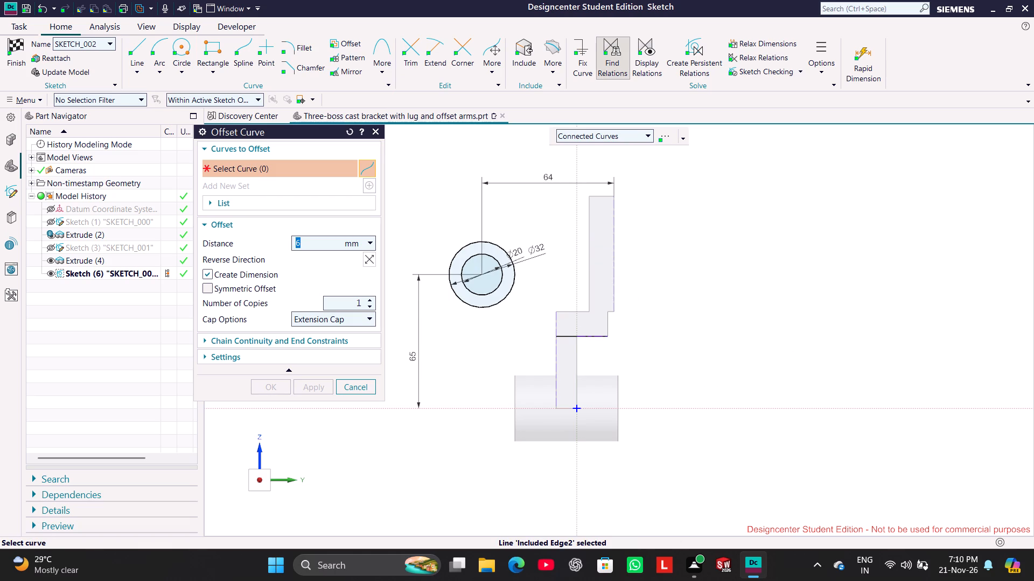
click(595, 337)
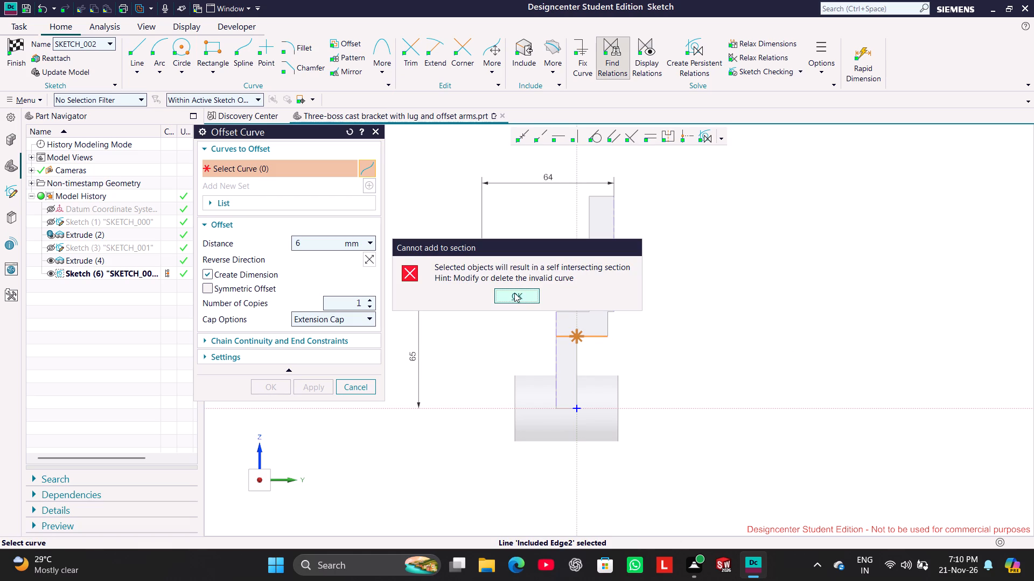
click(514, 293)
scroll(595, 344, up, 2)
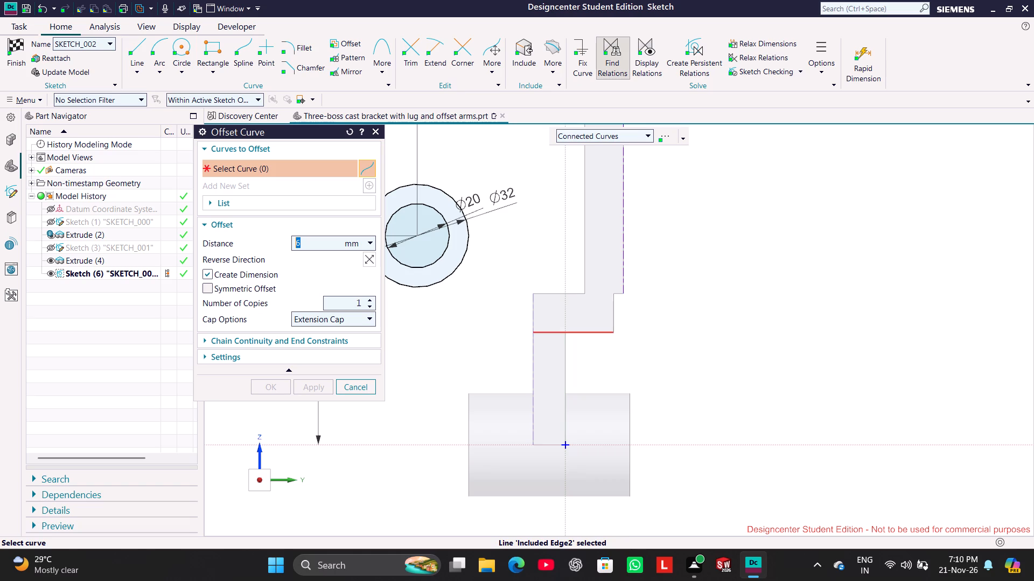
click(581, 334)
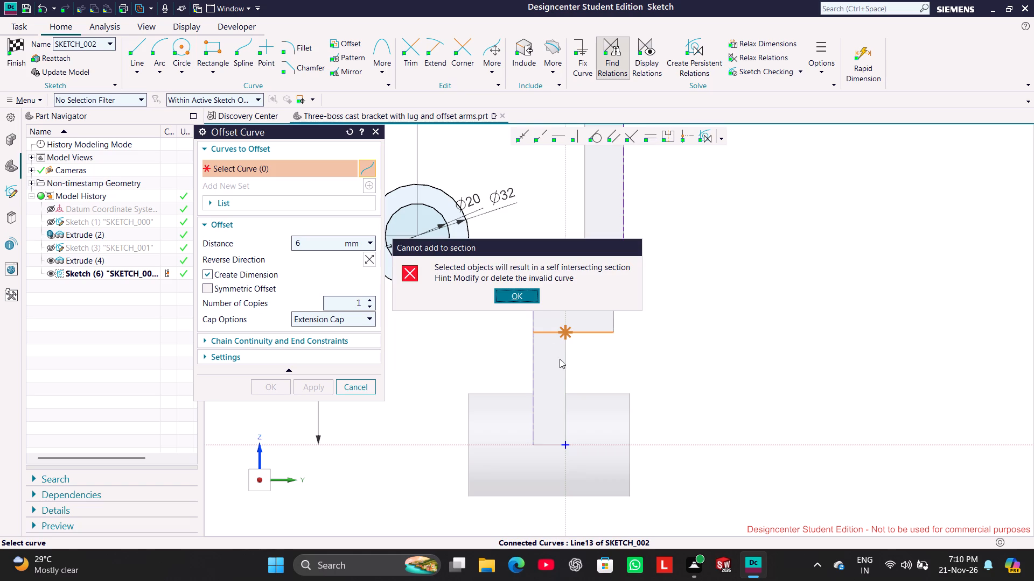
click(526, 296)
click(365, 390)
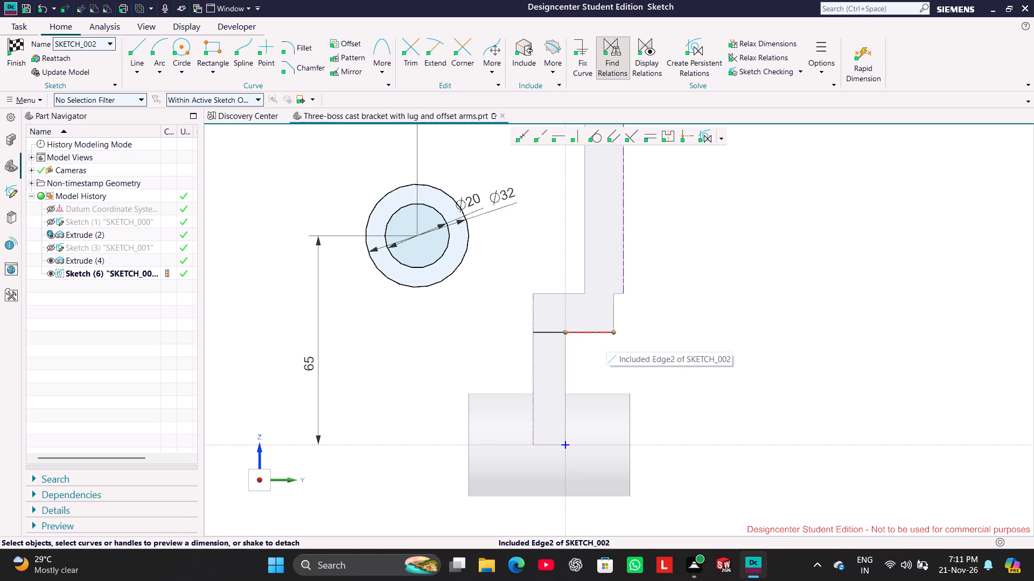
Delete the horizontal line along the middle step's bottom edge.
right_click(553, 333)
click(614, 319)
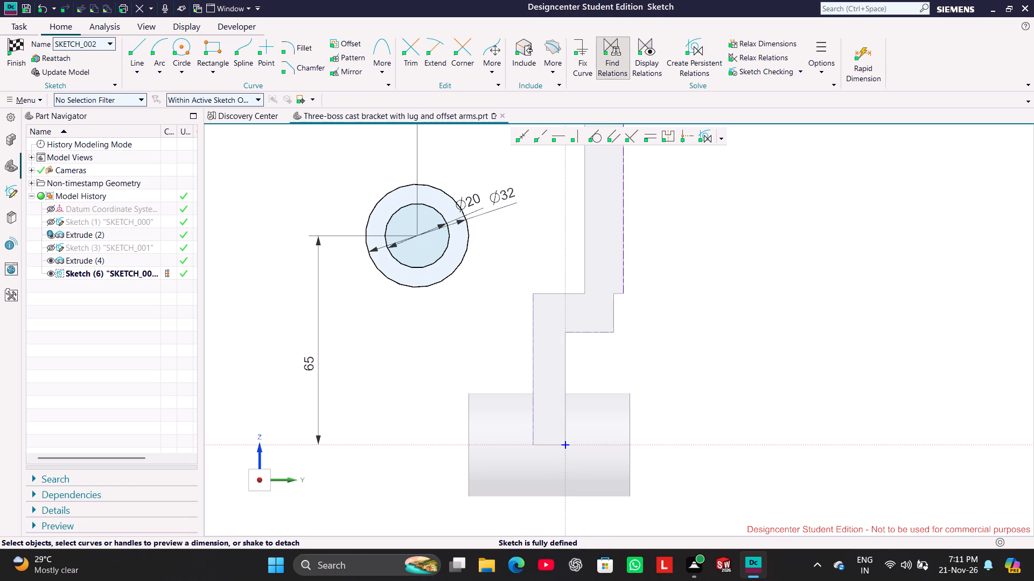
Draw a horizontal line about 25 mm long from the +Y end of the middle step's bottom edge to the lower block's -Y edge.
click(137, 46)
click(617, 332)
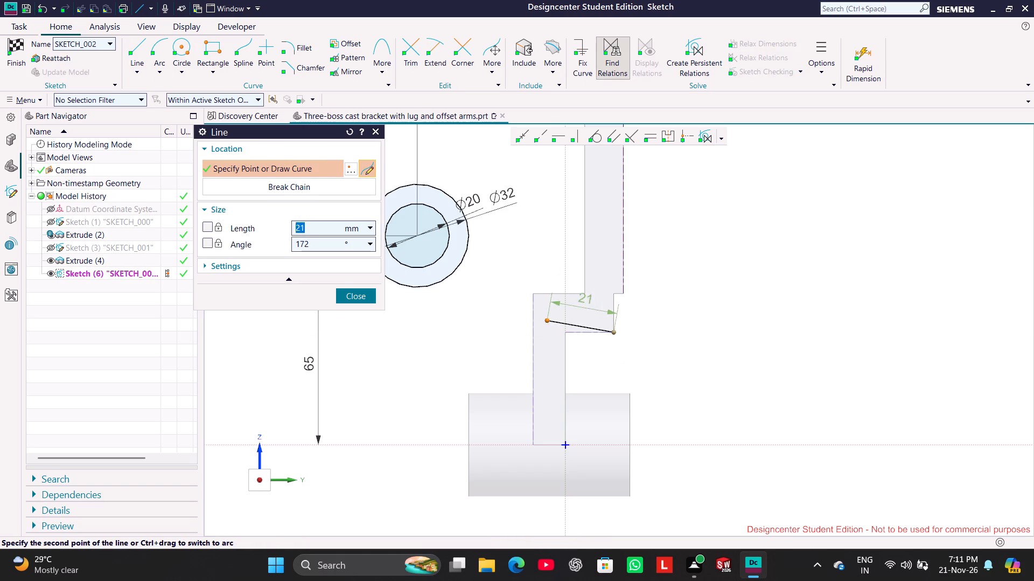
click(535, 337)
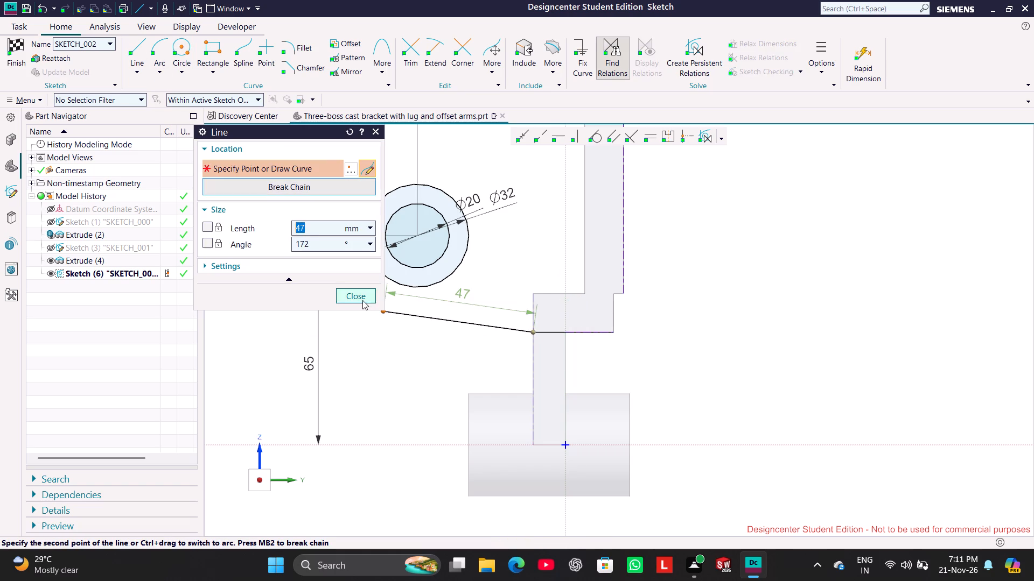
click(362, 299)
click(564, 332)
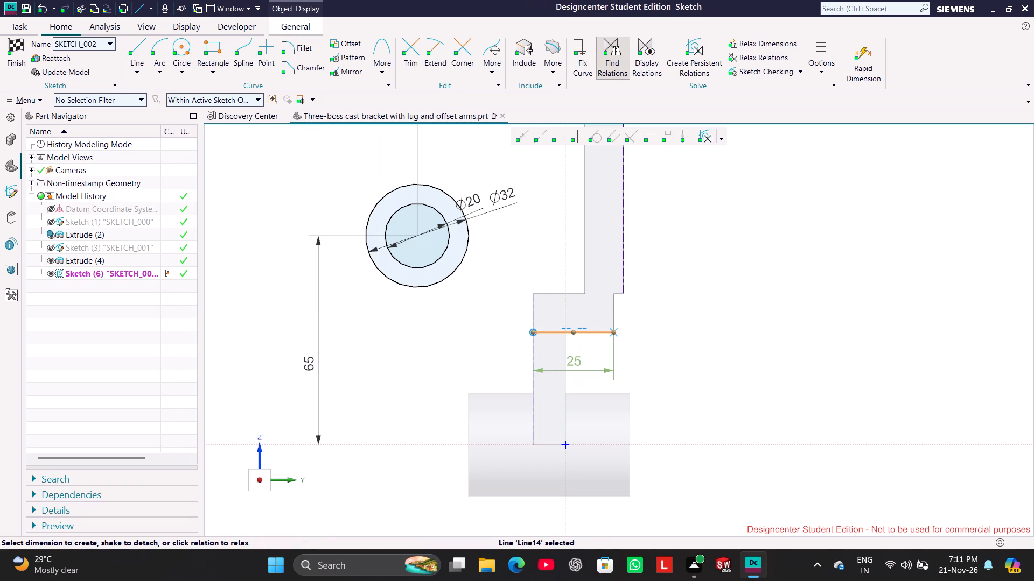
click(676, 338)
click(599, 332)
click(665, 344)
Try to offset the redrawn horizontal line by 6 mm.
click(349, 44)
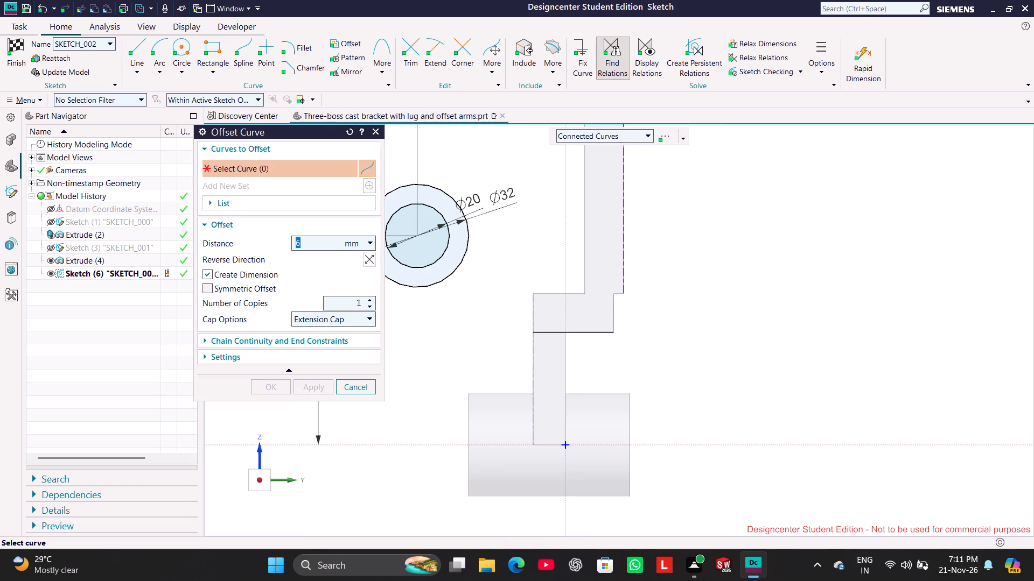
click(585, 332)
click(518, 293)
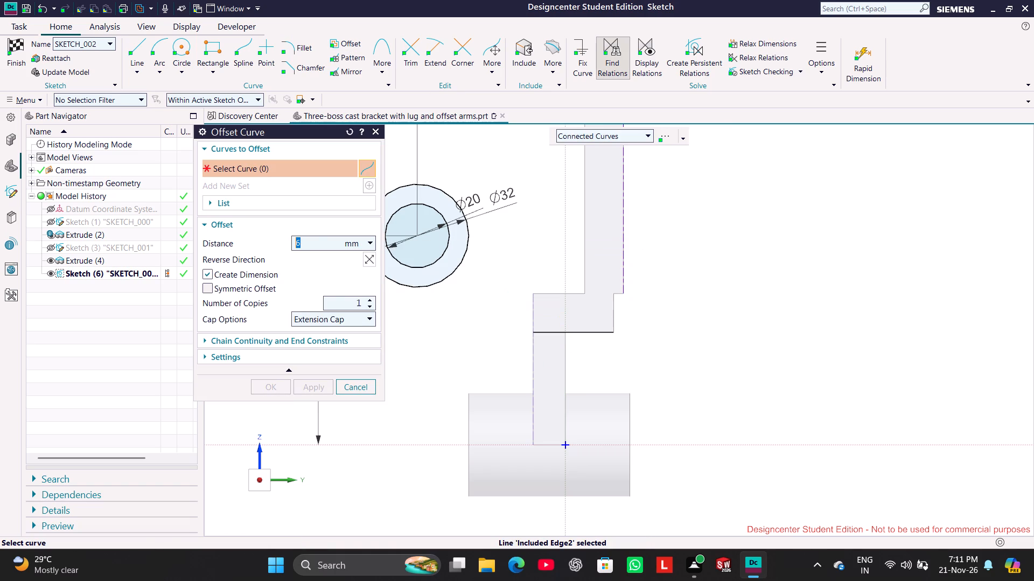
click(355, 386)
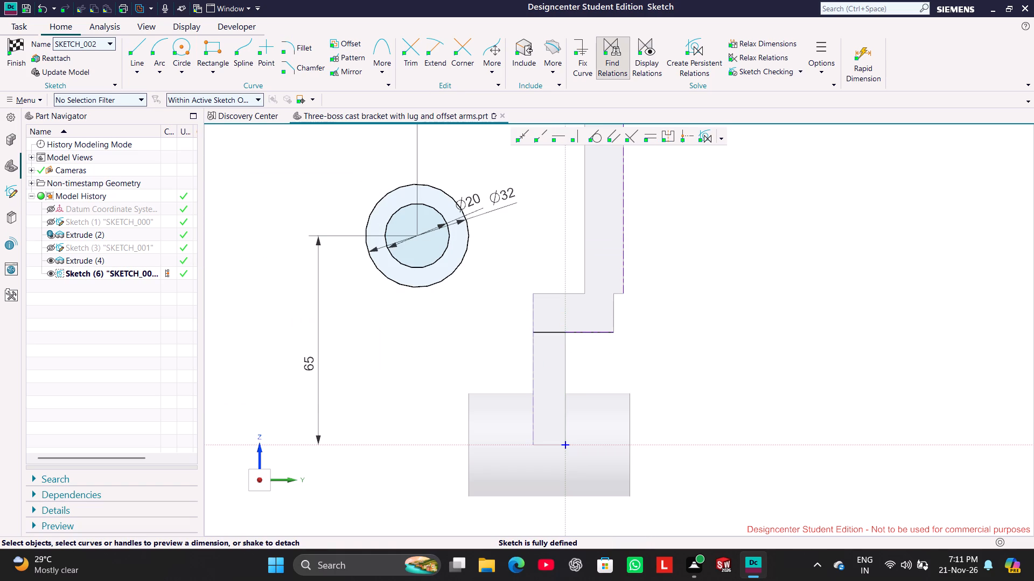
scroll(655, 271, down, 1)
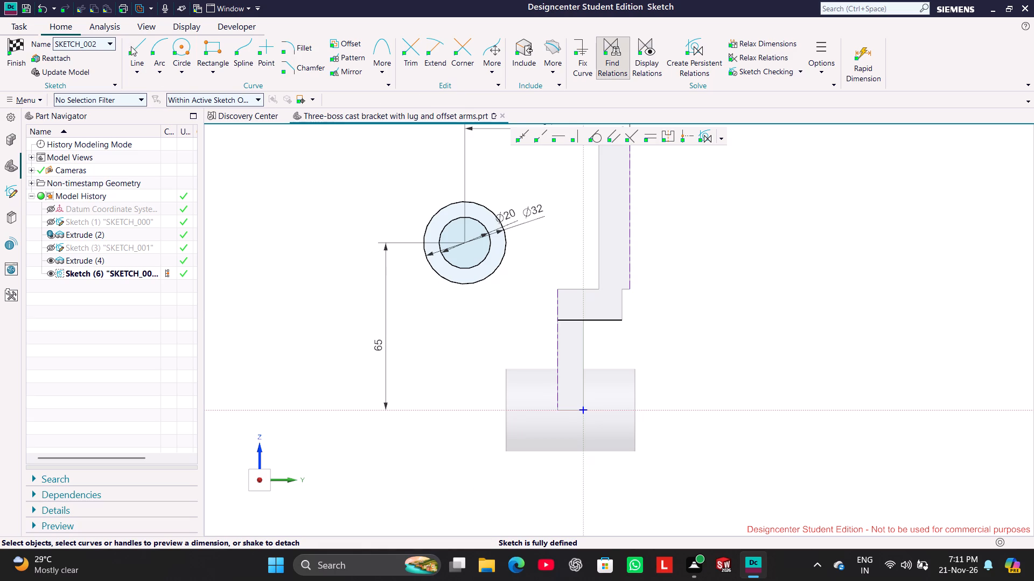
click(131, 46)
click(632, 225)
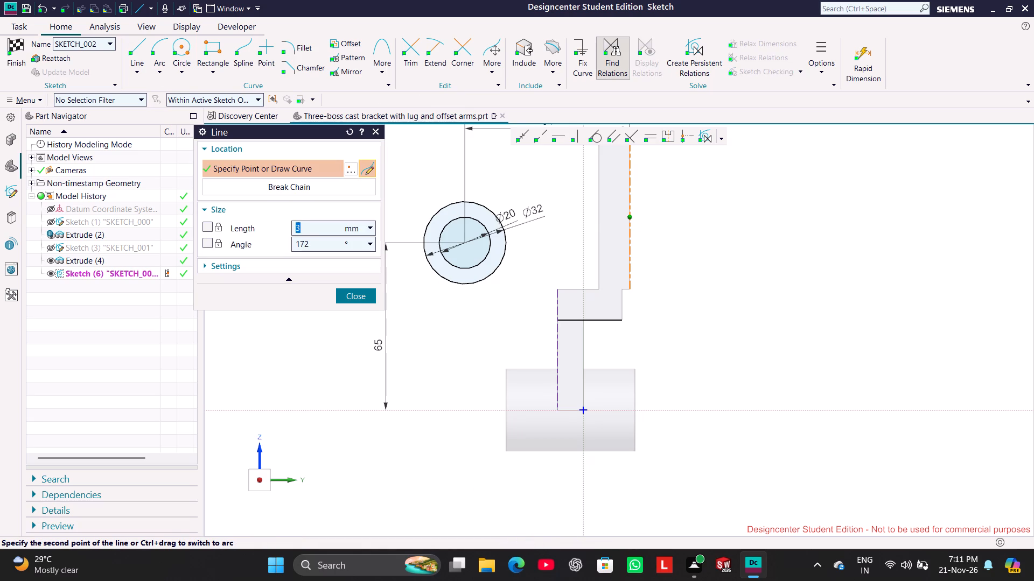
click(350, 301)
Draw a horizontal line about 31 mm long toward -Y from the upper block's included +Y edge, above the middle step.
click(135, 57)
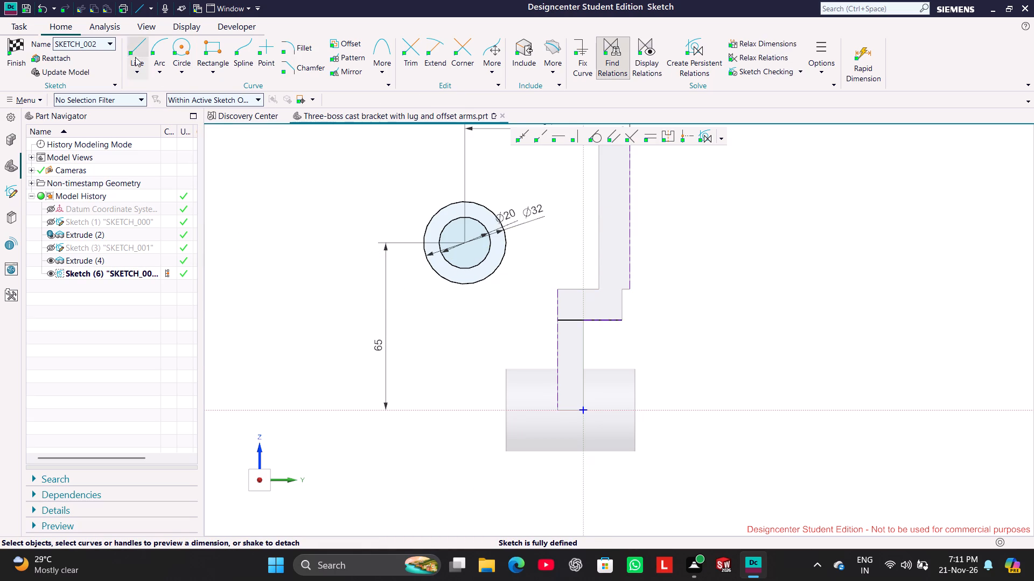
click(632, 248)
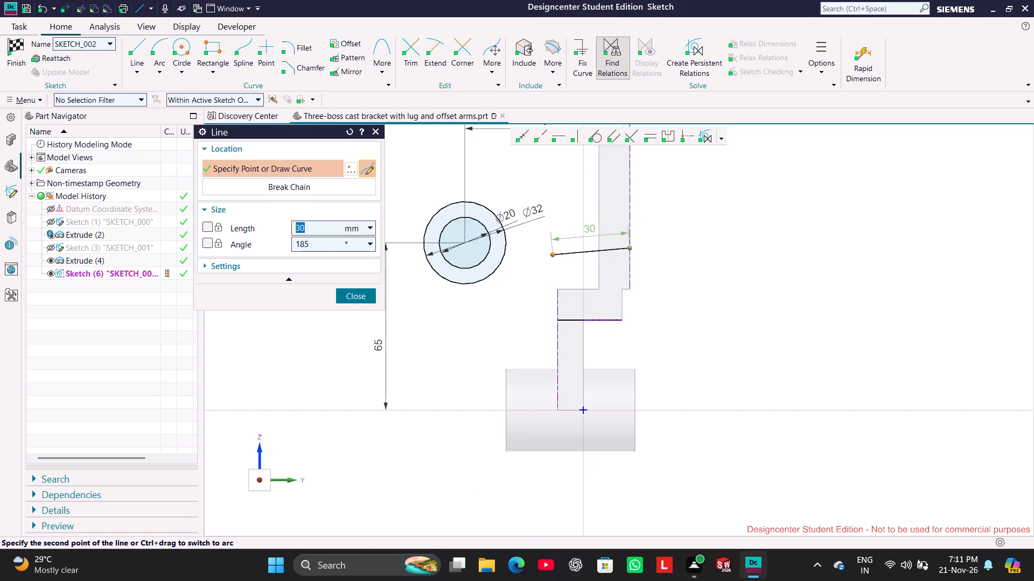
click(550, 249)
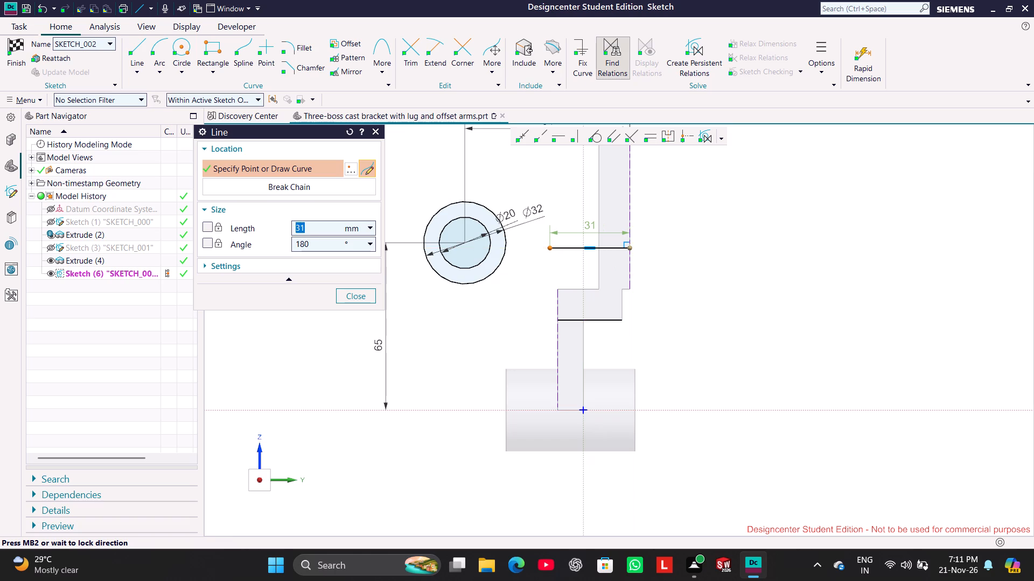
click(364, 293)
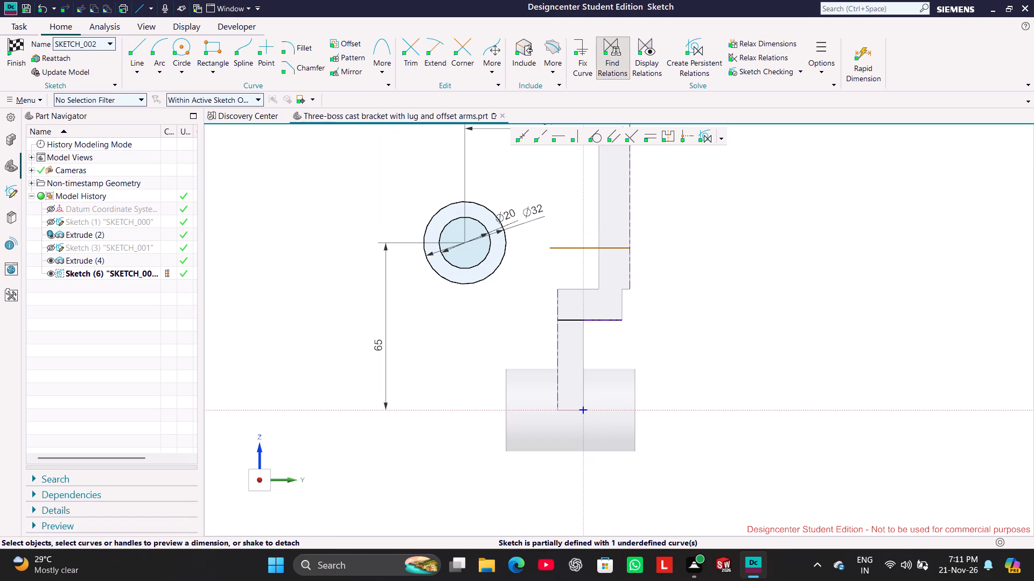
Dimension the vertical distance between the two horizontal lines and set it to 30 mm.
click(606, 319)
click(611, 247)
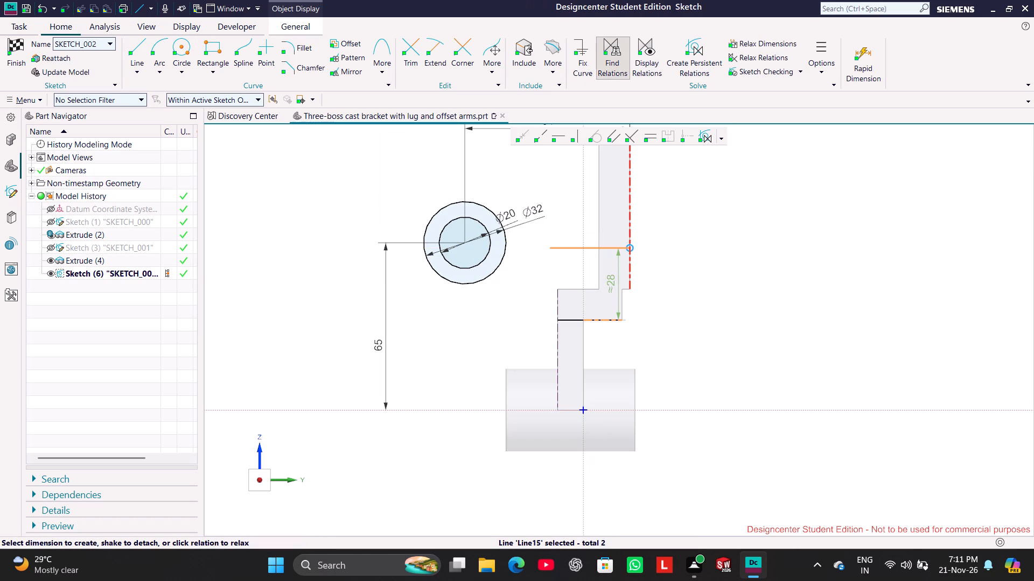
drag(612, 280, 656, 279)
double_click(657, 282)
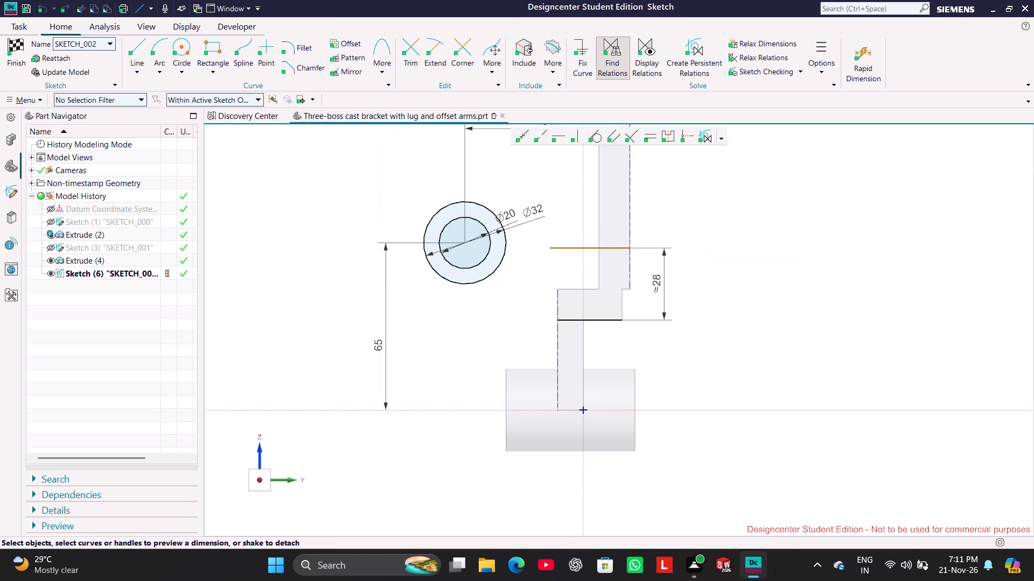
double_click(657, 282)
text(30)
key(Return)
click(759, 366)
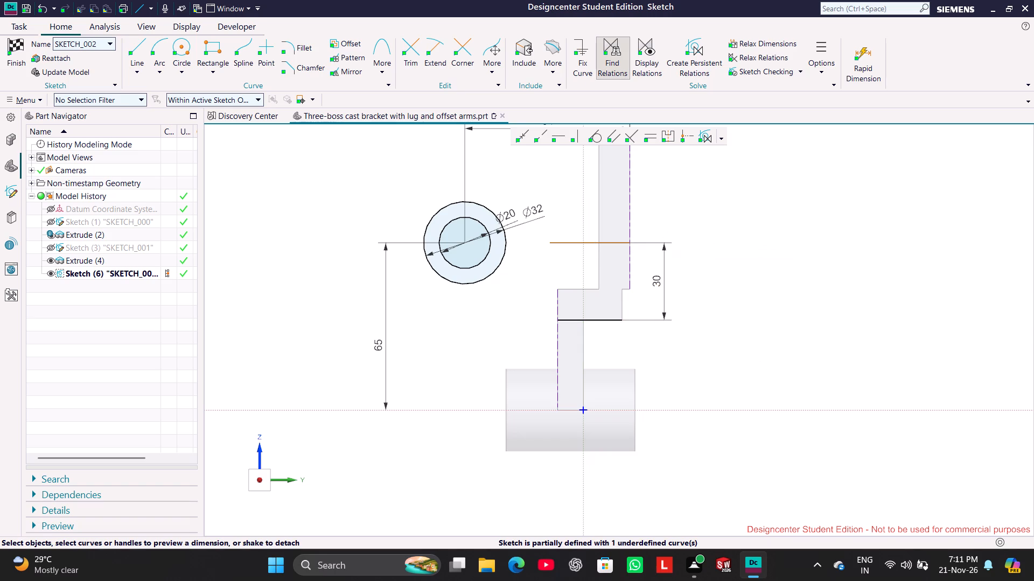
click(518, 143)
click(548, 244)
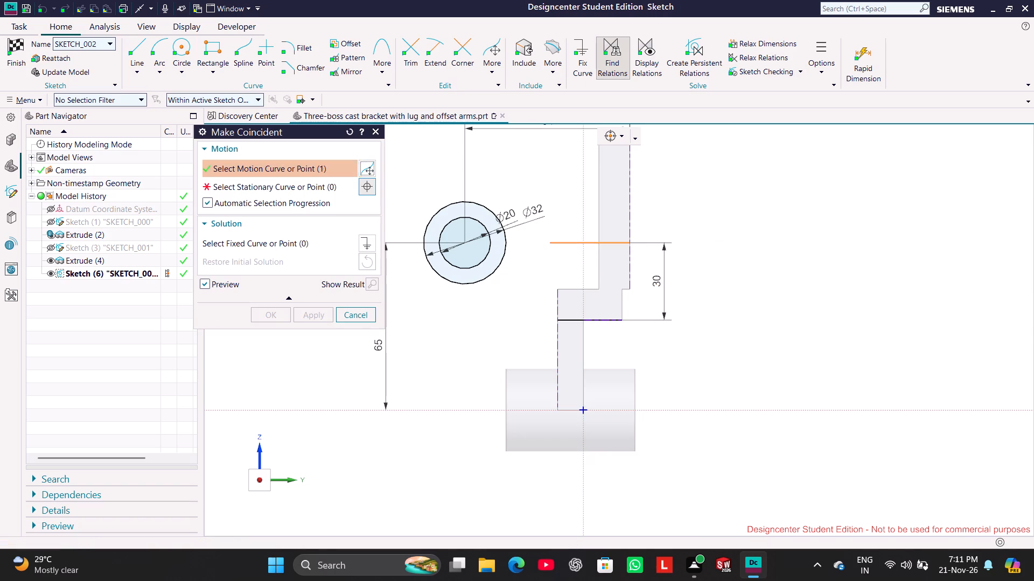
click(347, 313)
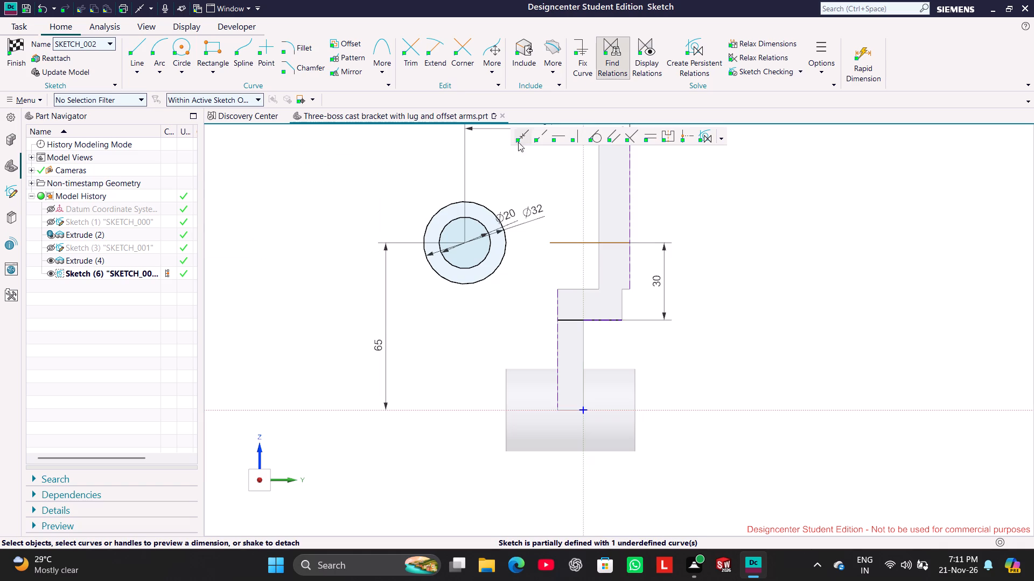
Make the -Y endpoint of the upper horizontal line coincident with the lower block's included -Y edge.
click(520, 140)
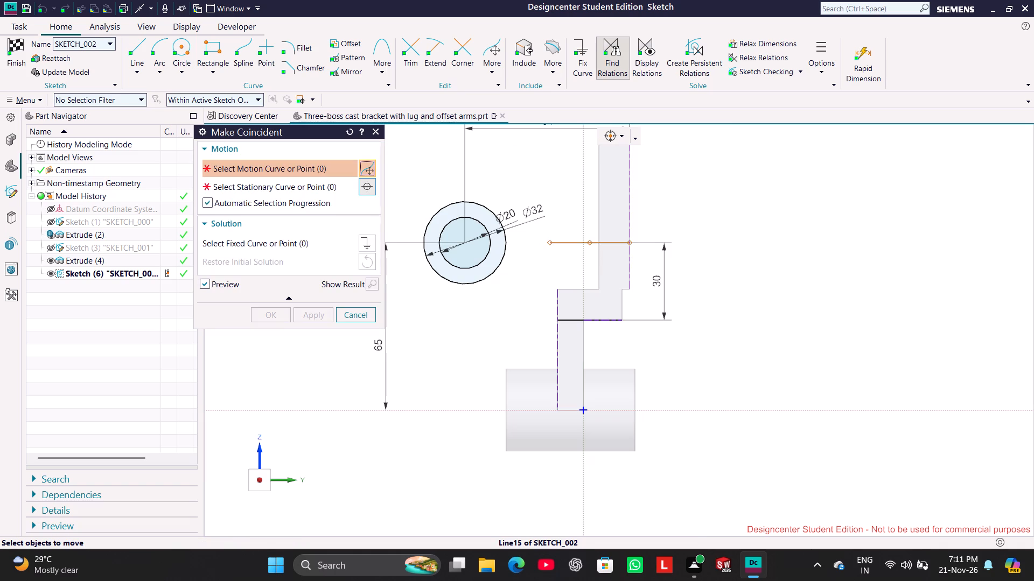
click(550, 244)
click(554, 299)
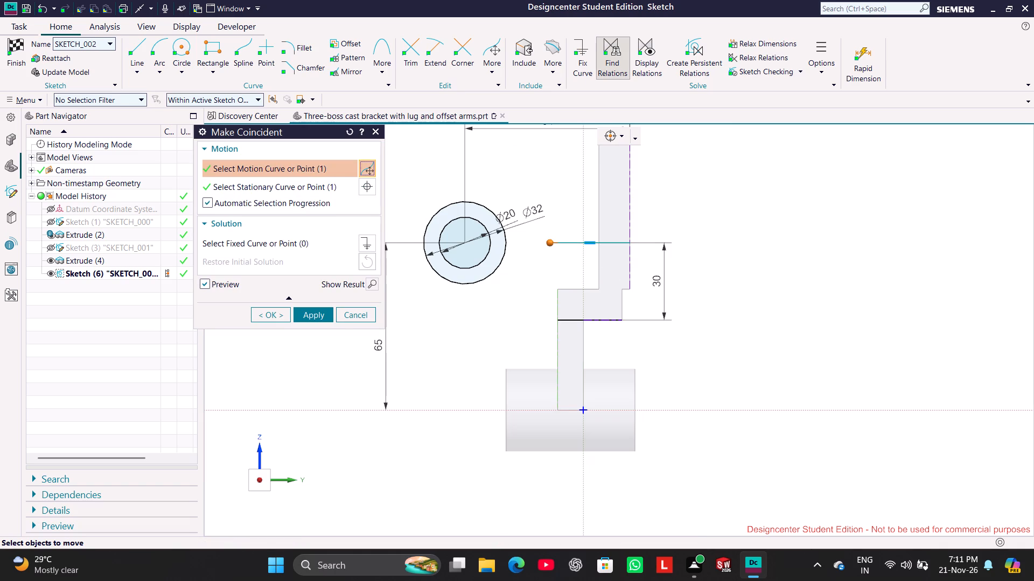
click(326, 317)
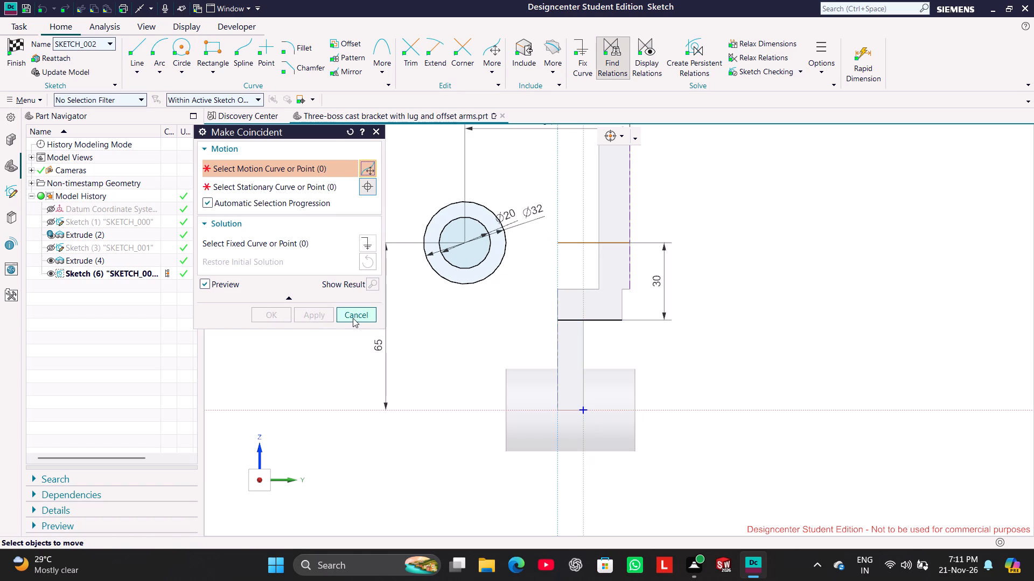
click(354, 318)
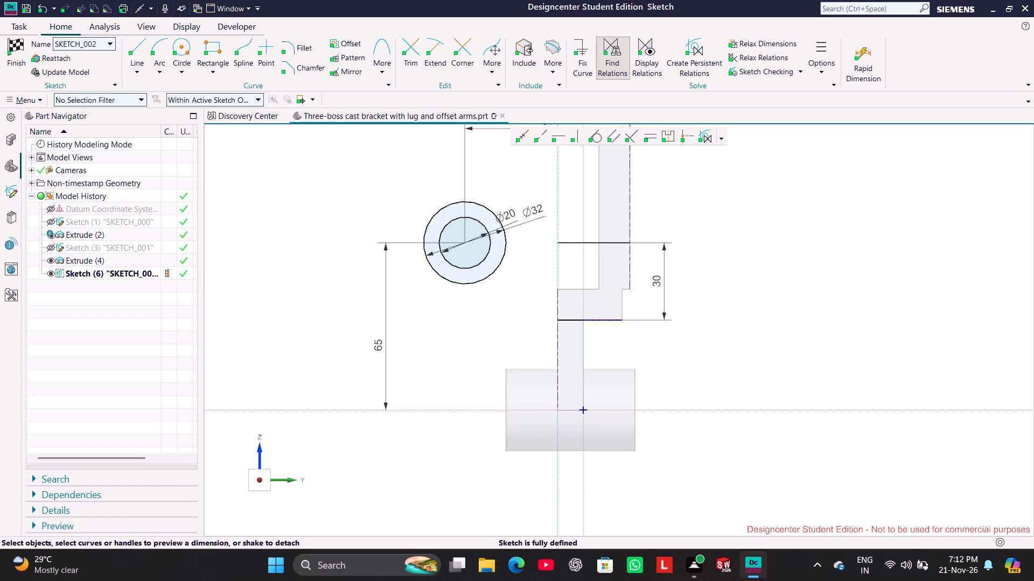
Draw a slanted line from the -Y end of the lower horizontal line, tangent to the underside of the 32 mm circle.
click(137, 48)
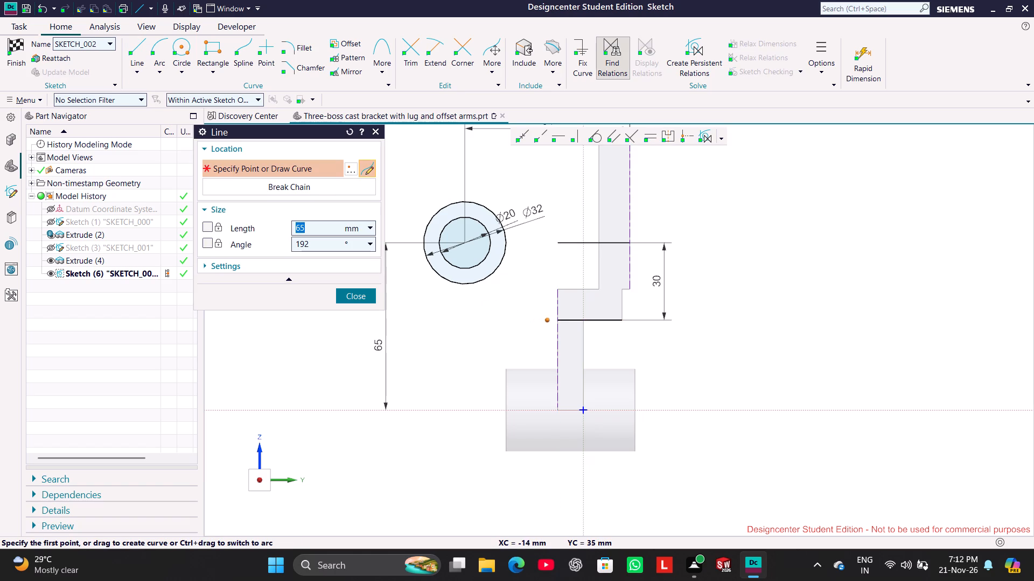
drag(559, 321, 553, 320)
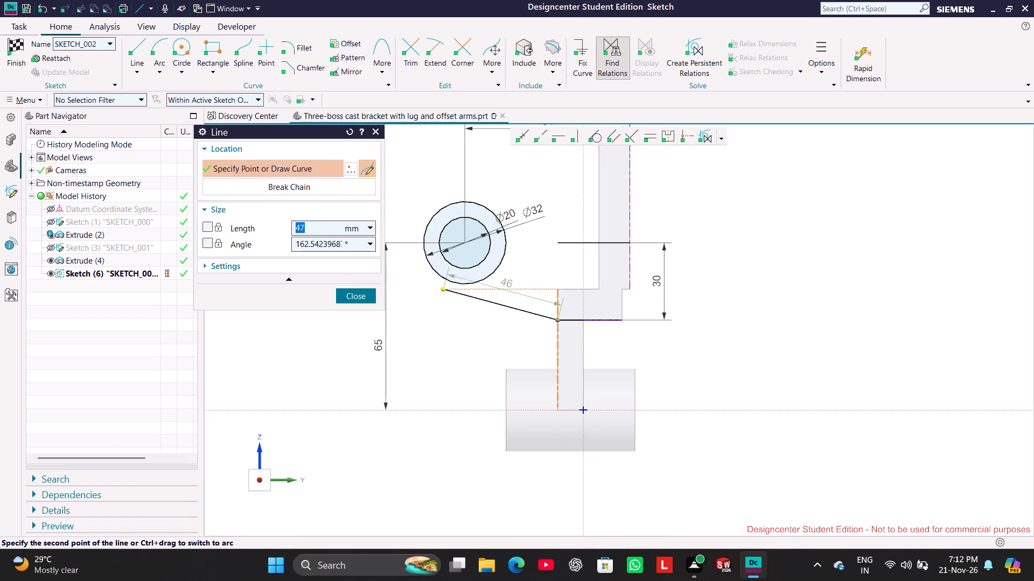
click(438, 275)
click(360, 297)
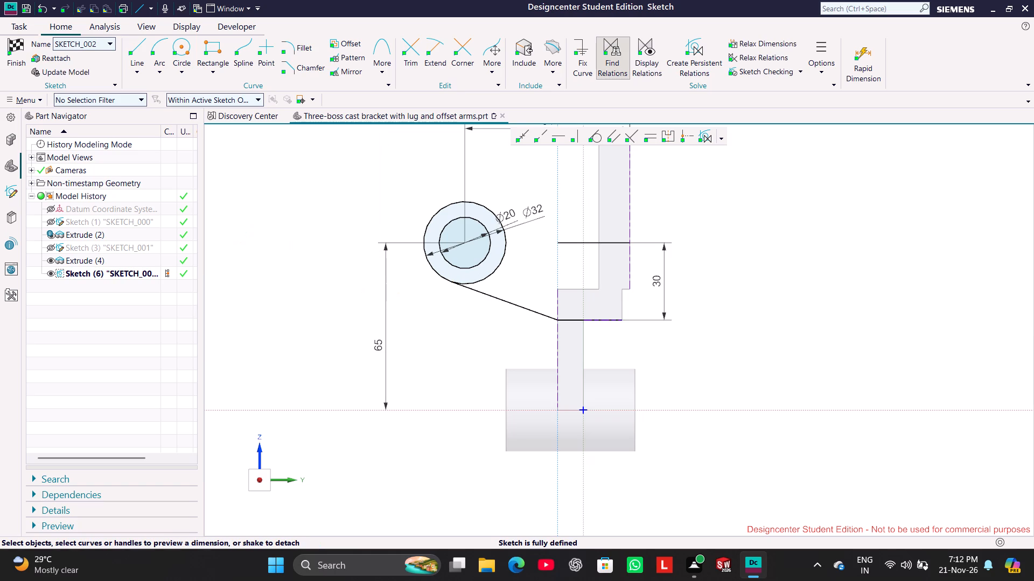
Draw a slanted line about 32 mm long from the -Y end of the upper horizontal line, tangent to the top of the 32 mm circle.
click(136, 53)
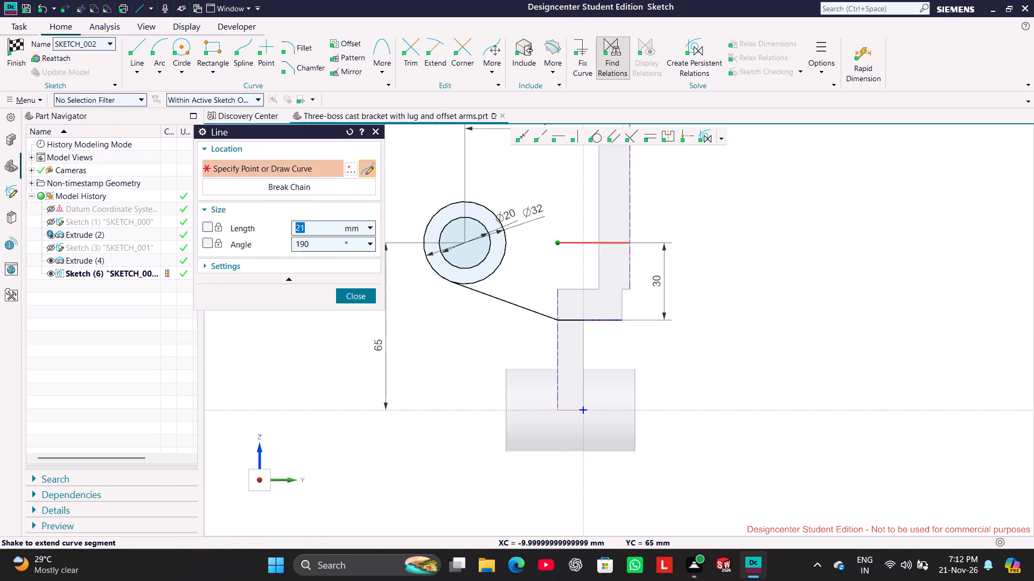
click(559, 241)
click(478, 204)
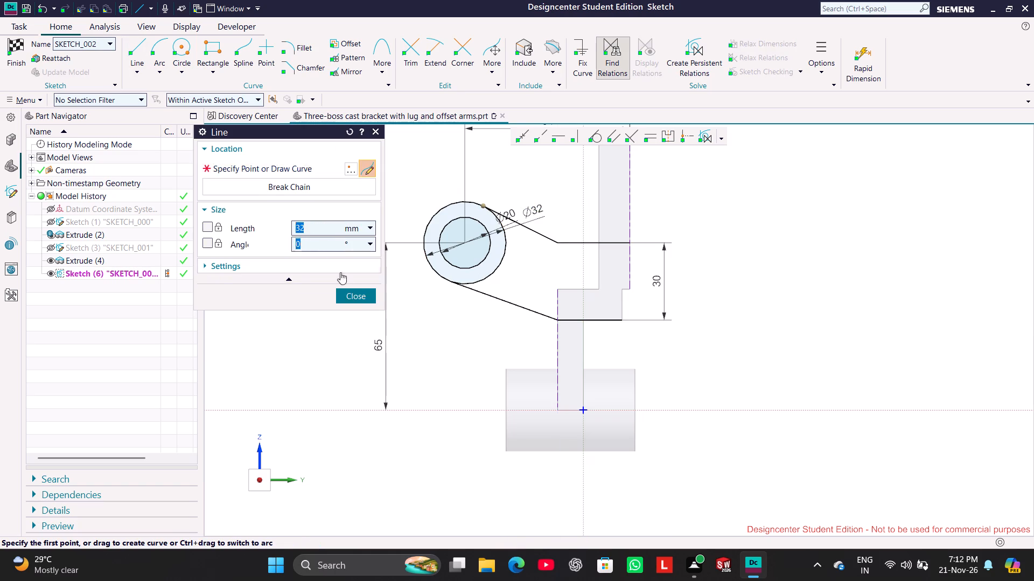
click(352, 294)
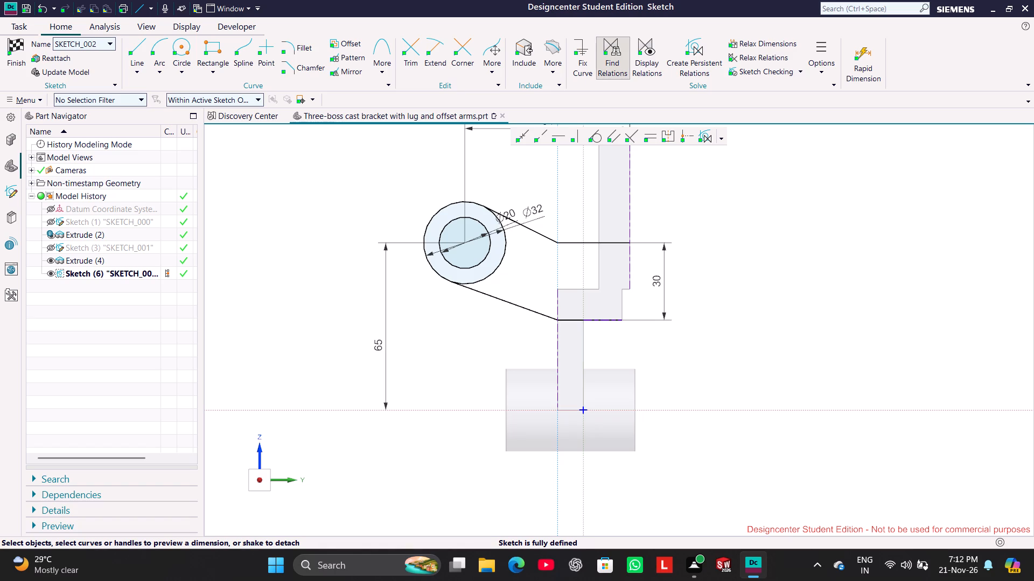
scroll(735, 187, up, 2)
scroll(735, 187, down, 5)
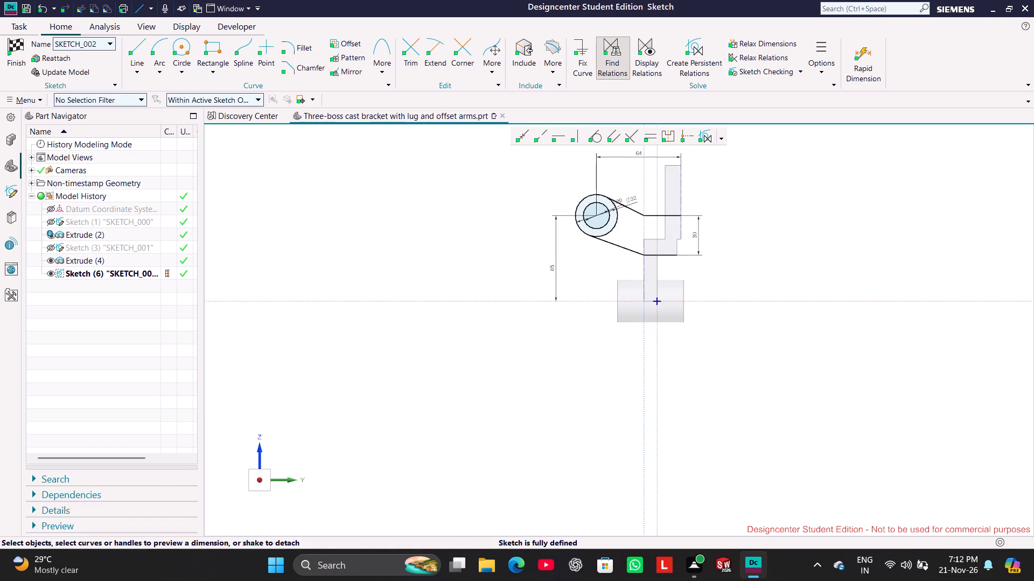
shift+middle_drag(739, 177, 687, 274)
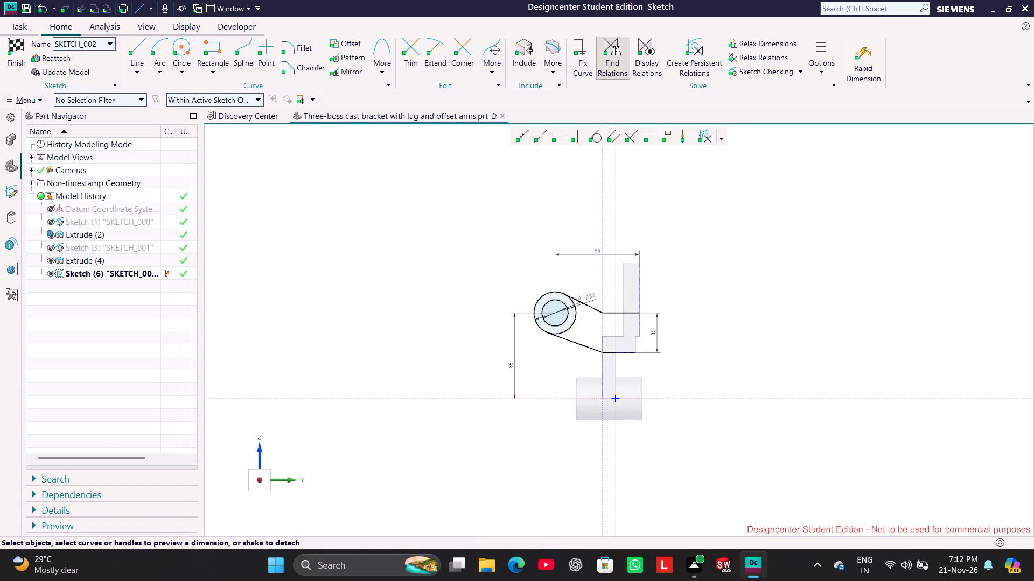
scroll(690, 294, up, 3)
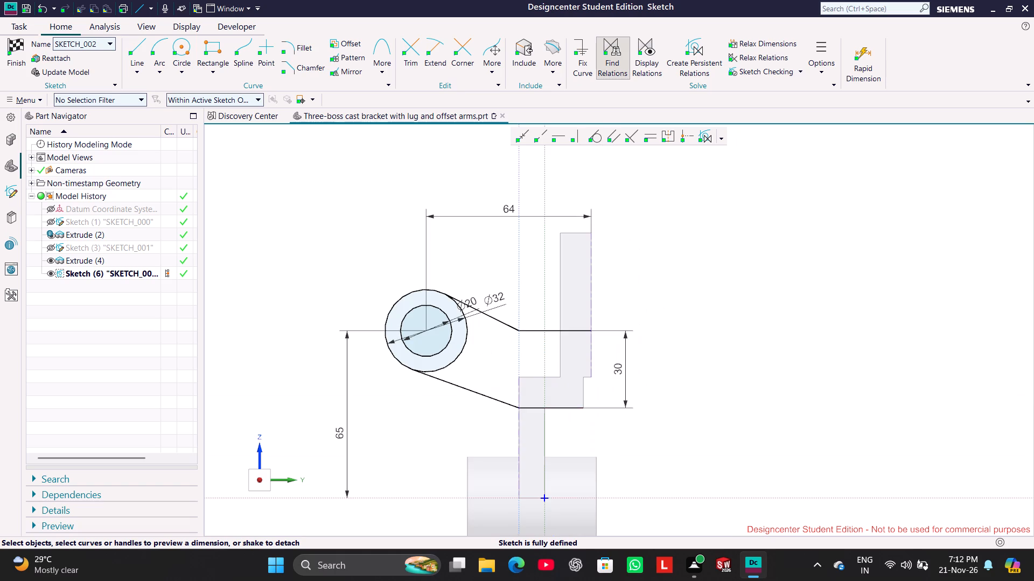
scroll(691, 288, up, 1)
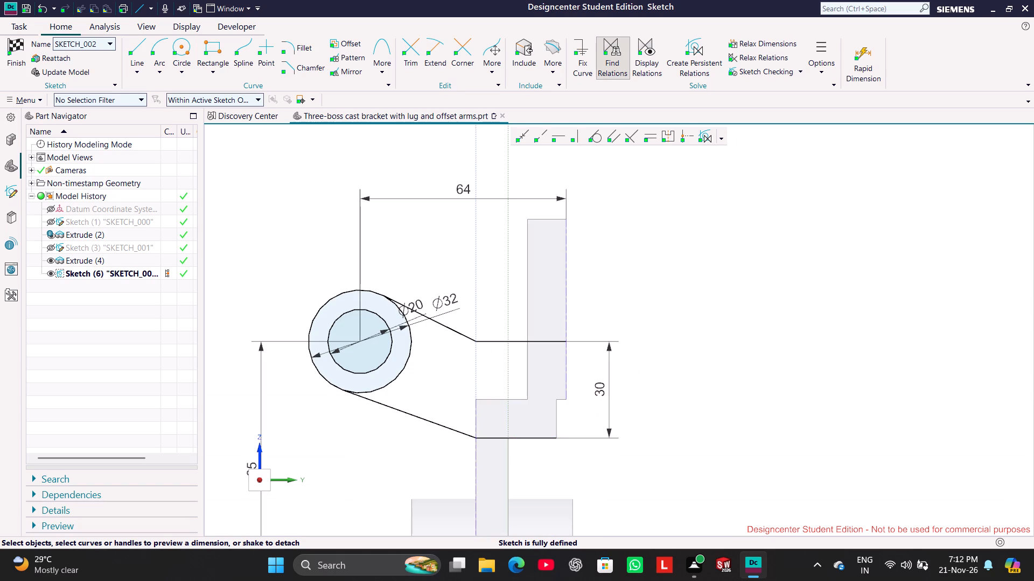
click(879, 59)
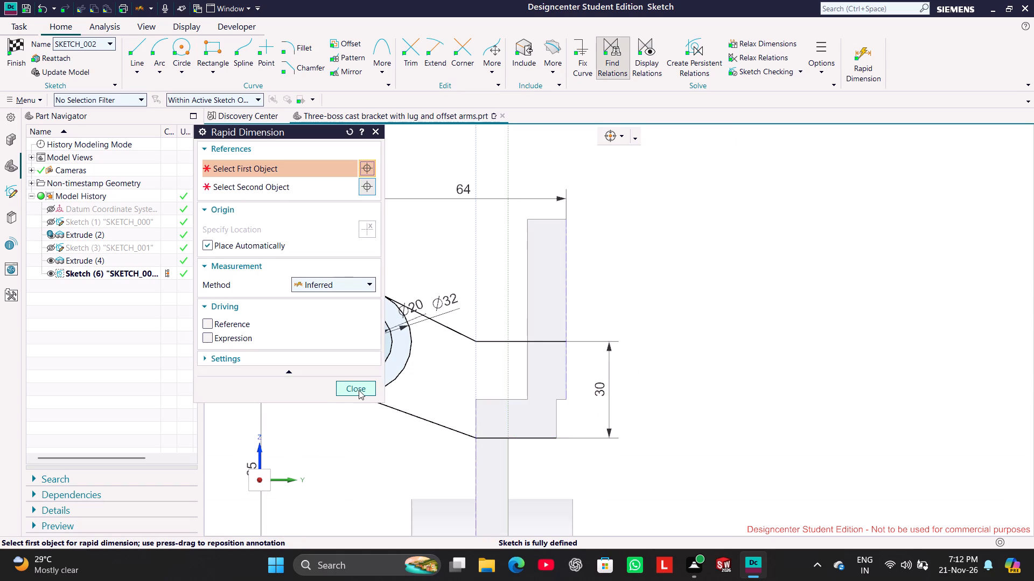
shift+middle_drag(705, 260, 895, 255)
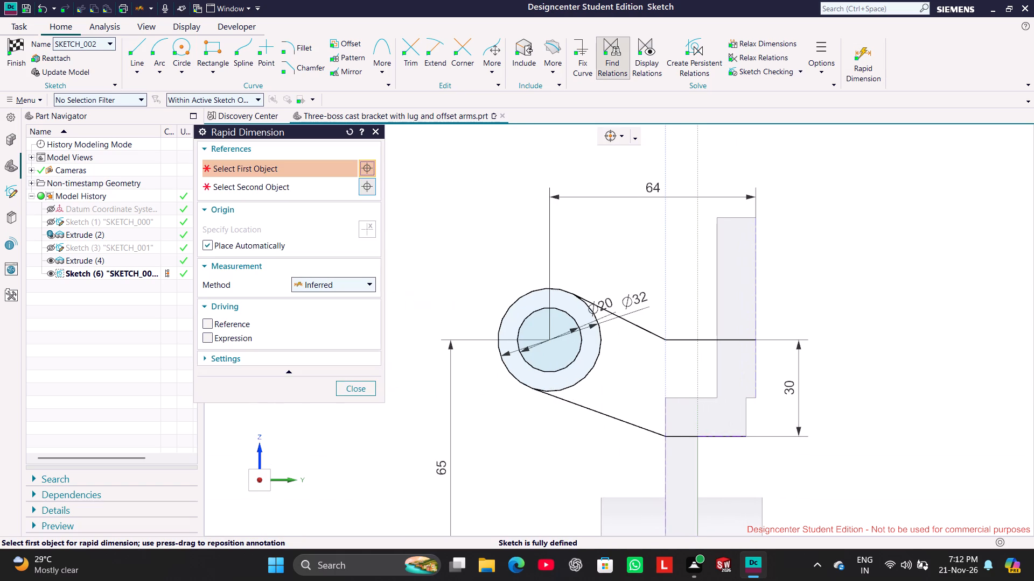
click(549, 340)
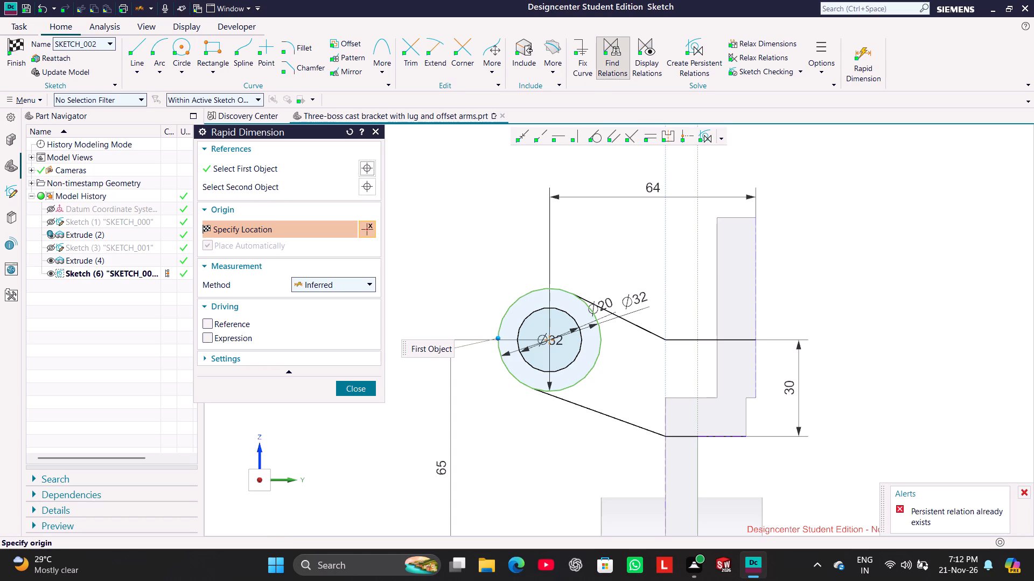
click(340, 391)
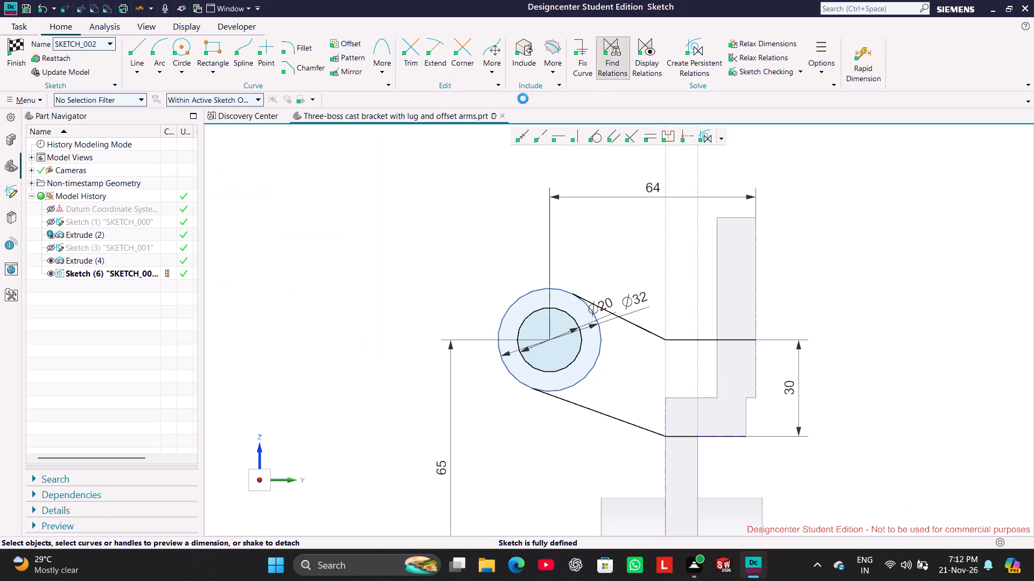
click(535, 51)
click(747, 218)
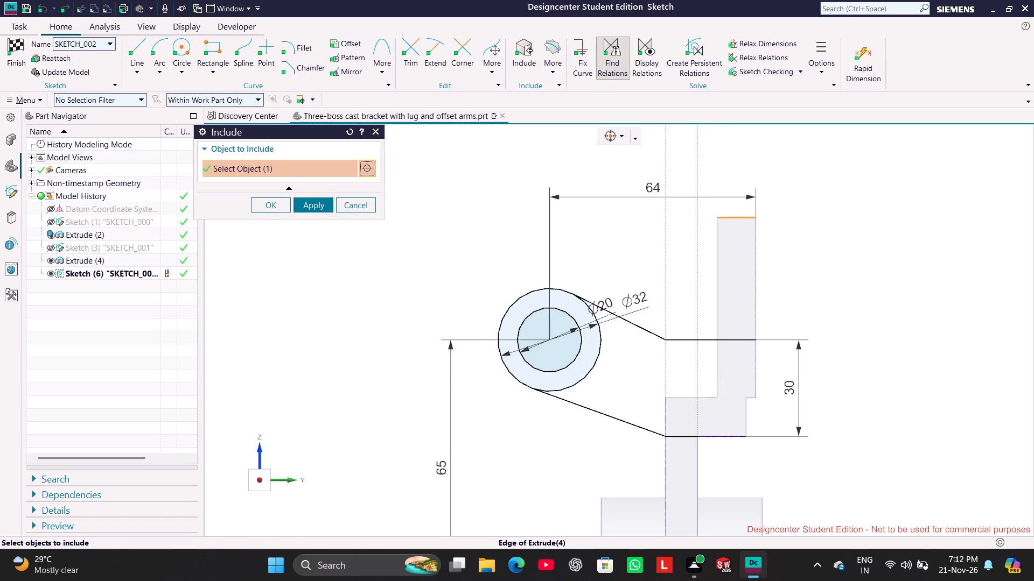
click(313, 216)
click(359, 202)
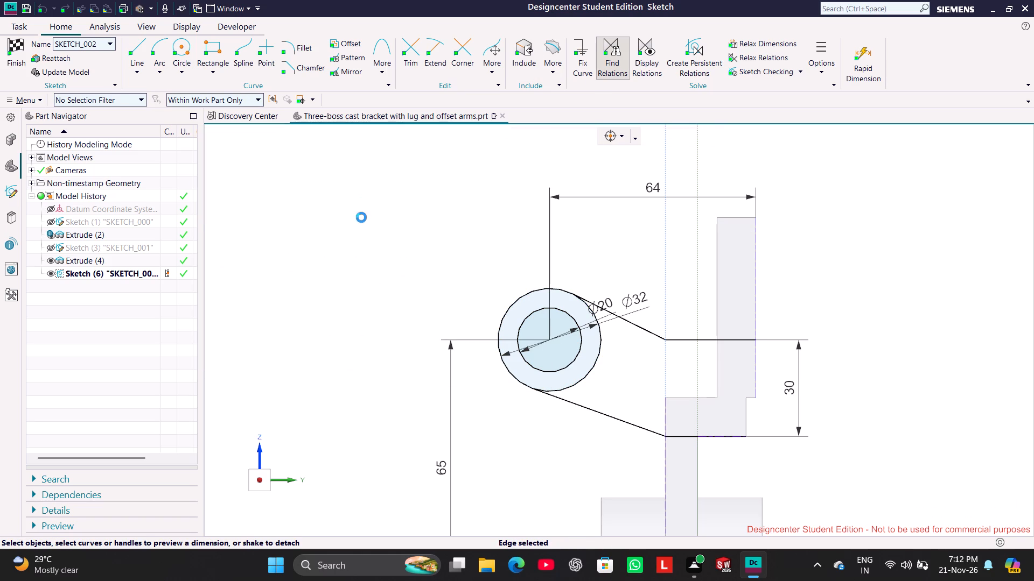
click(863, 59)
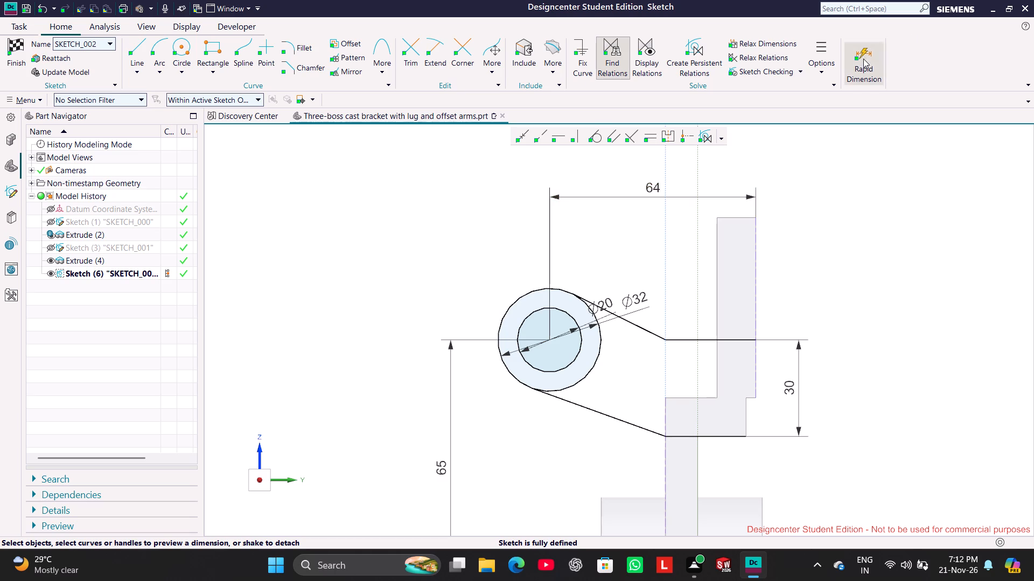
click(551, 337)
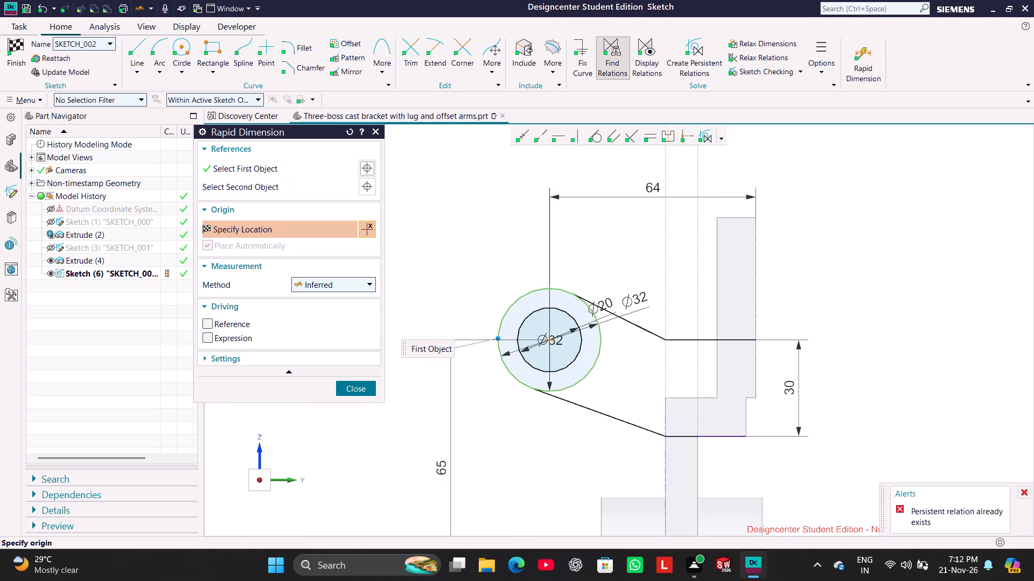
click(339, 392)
Include the upper block's top (+Z) edge in the sketch.
click(532, 51)
click(737, 221)
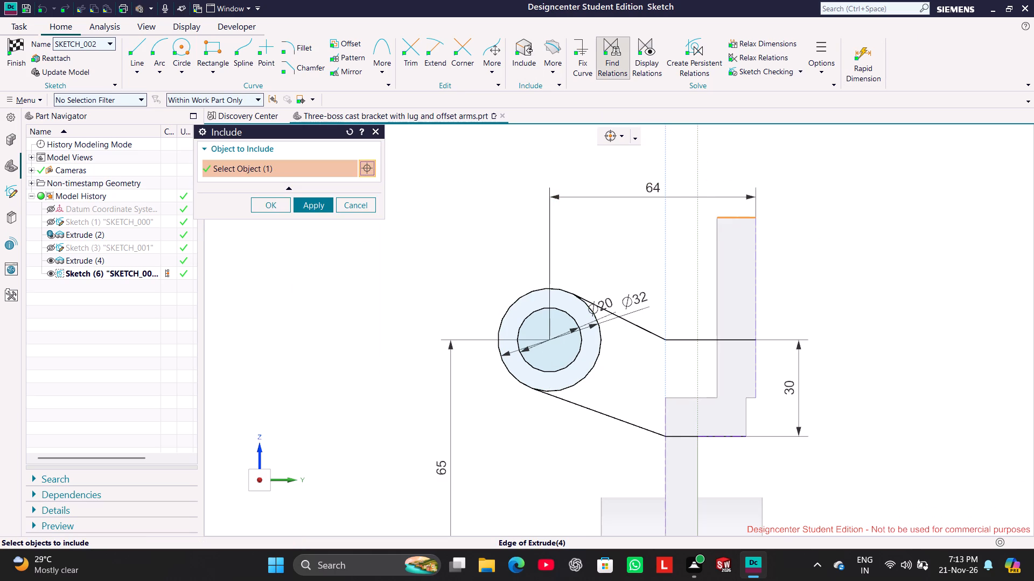
click(322, 208)
click(362, 207)
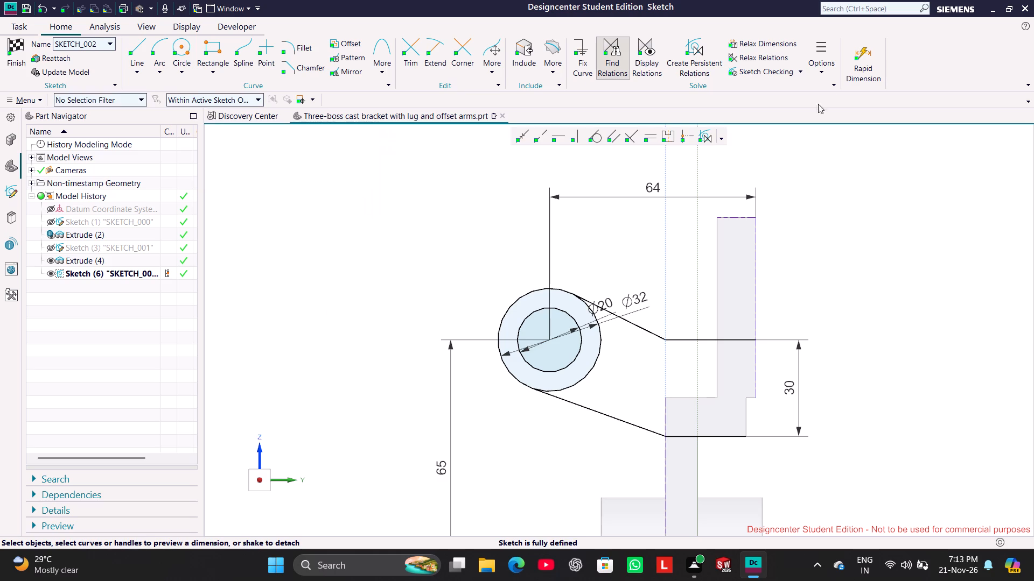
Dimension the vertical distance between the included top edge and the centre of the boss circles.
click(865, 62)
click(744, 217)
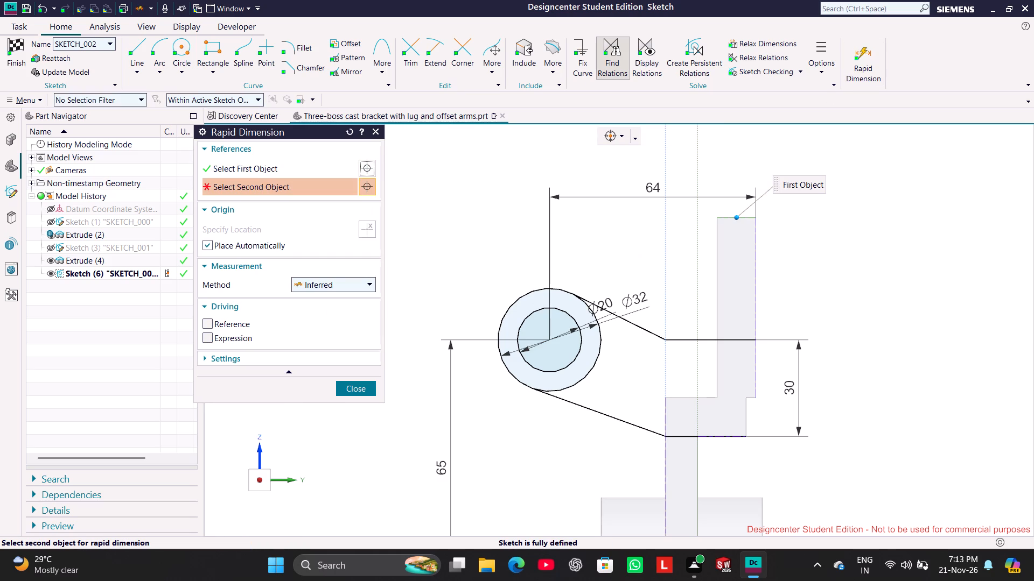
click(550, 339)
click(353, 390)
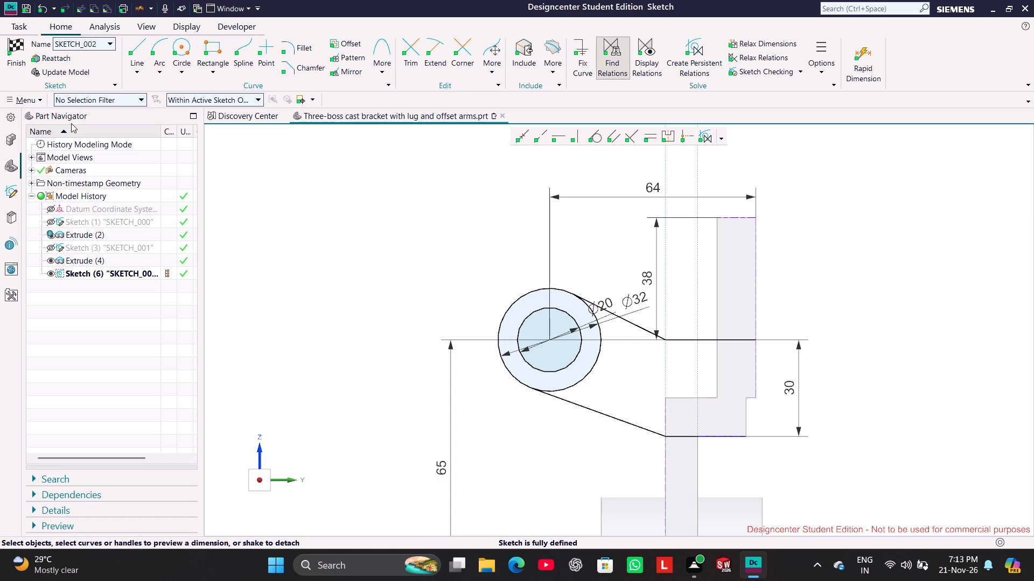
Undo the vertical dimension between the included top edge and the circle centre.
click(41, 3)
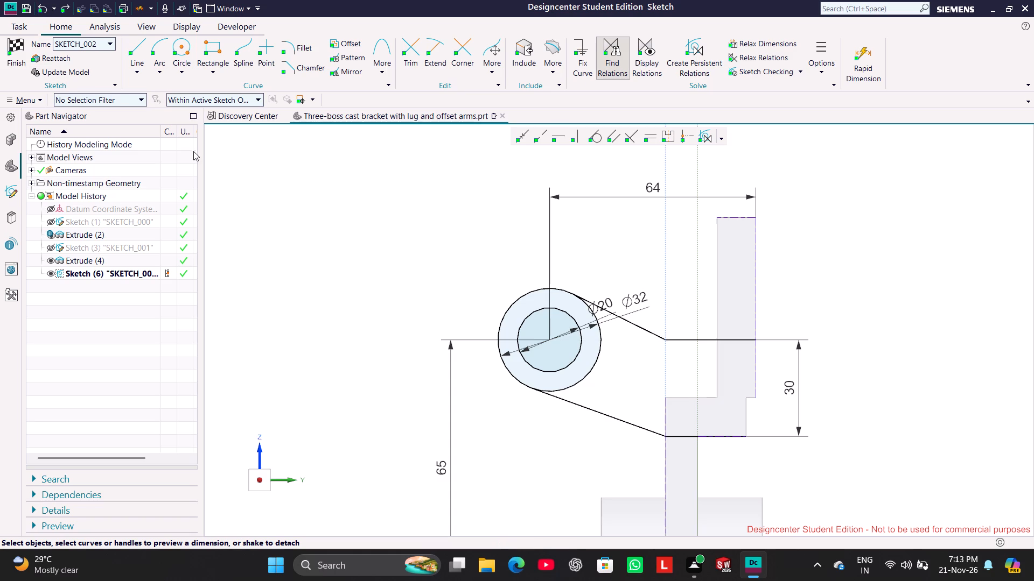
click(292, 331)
Draw a 30 mm vertical line toward -Z from the +Y end of the upper horizontal line, and end the curve chain there.
scroll(886, 439, down, 2)
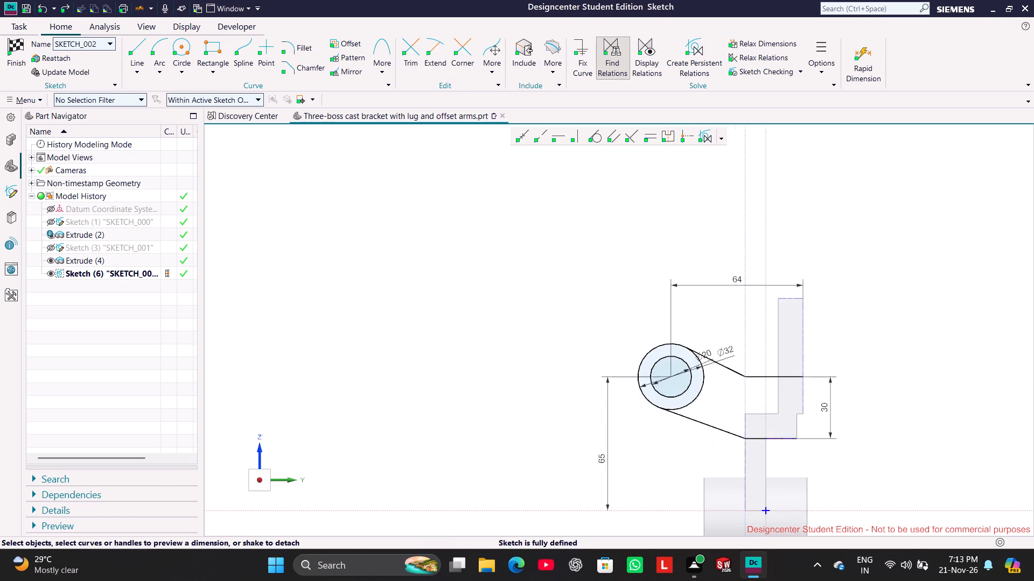
scroll(895, 467, up, 3)
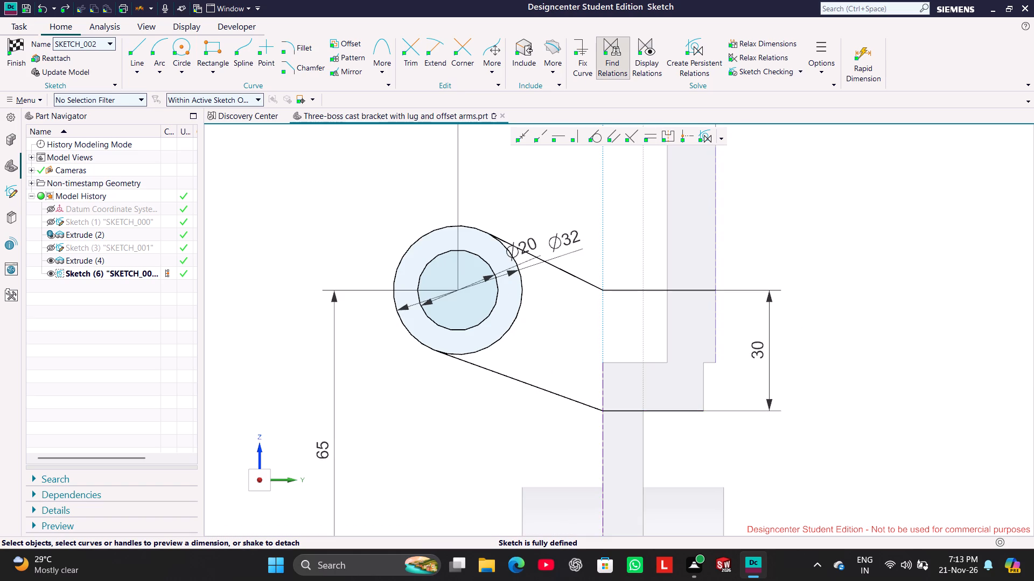
click(135, 53)
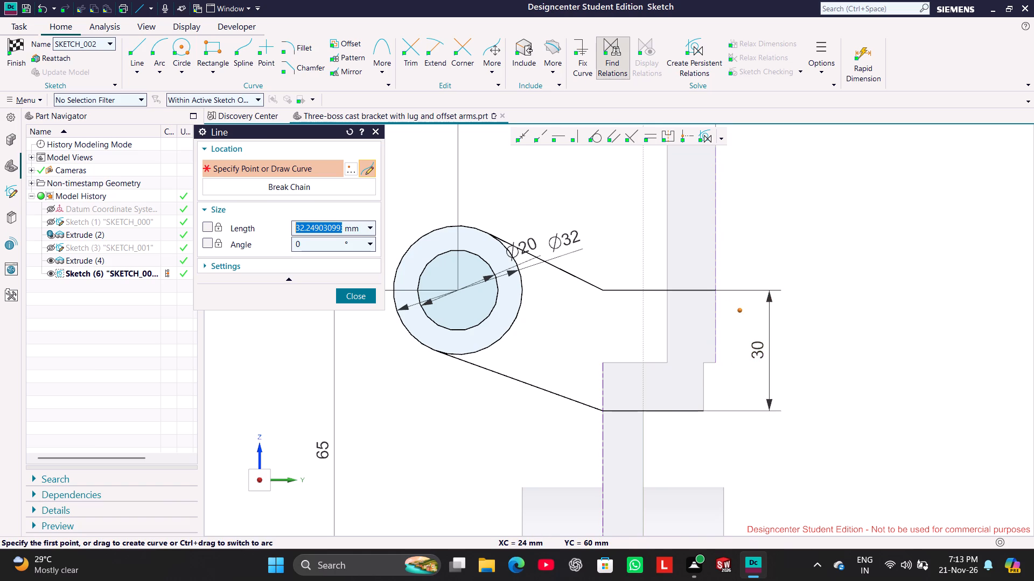
drag(712, 290, 712, 296)
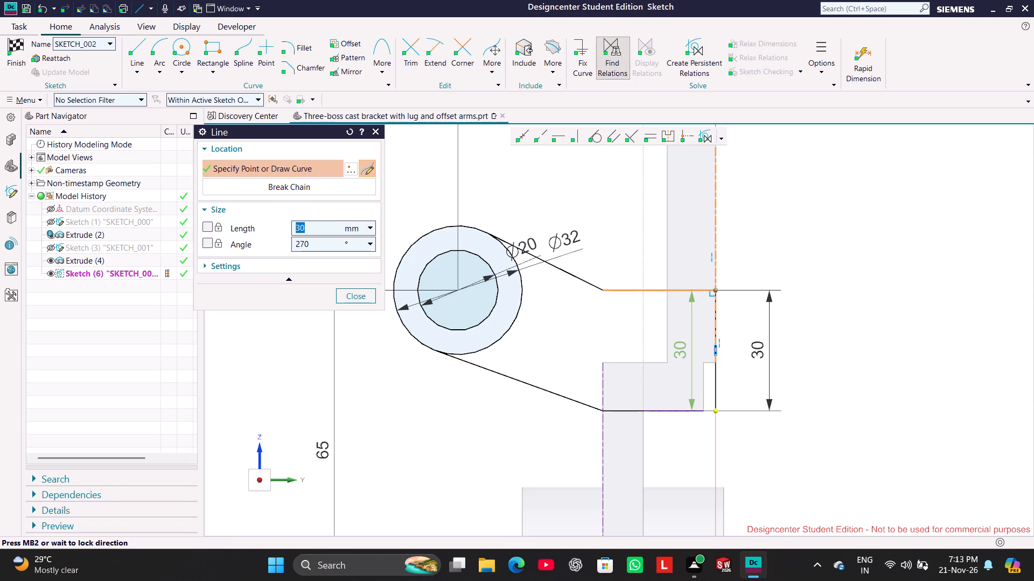
click(716, 411)
right_click(434, 447)
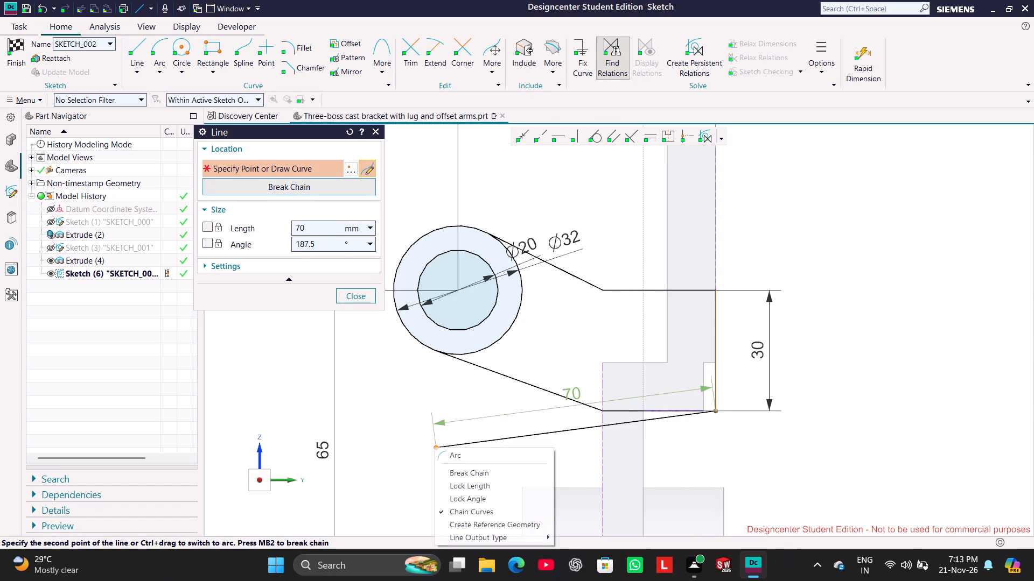
click(467, 458)
right_click(429, 433)
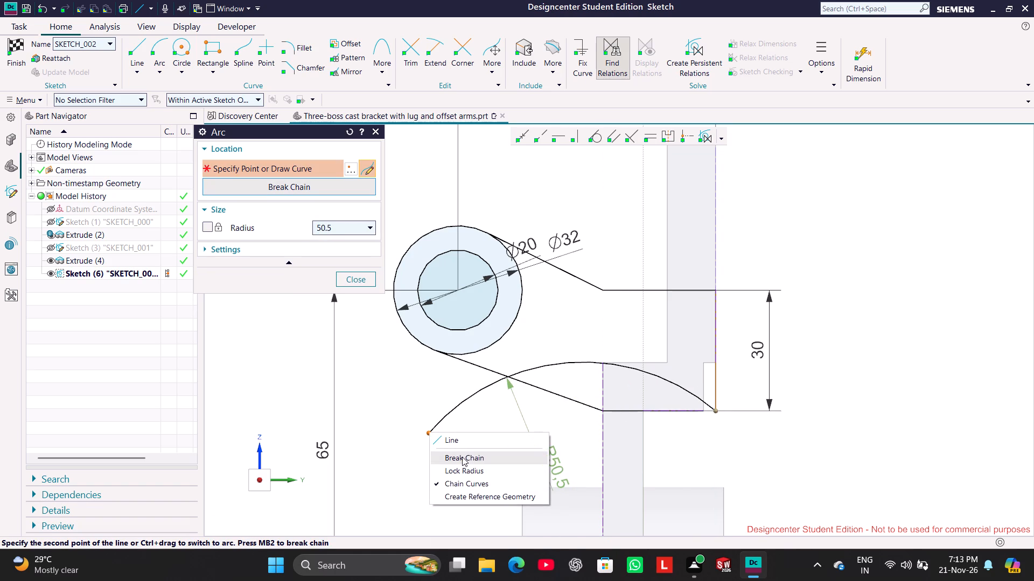
click(462, 457)
click(360, 276)
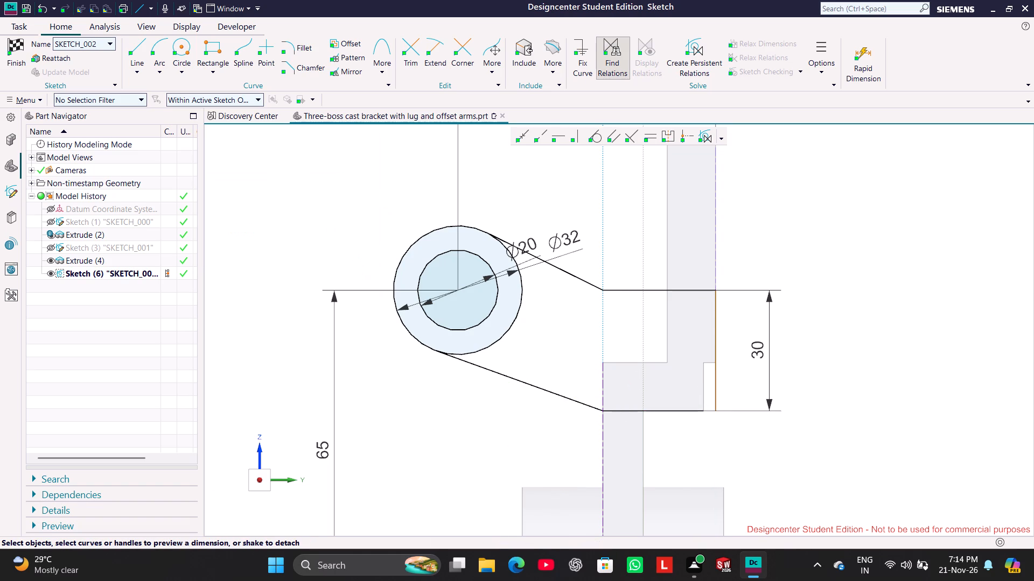
Extend the lower horizontal line toward +Y until it meets the 30 mm vertical line, closing the arm profile.
click(444, 48)
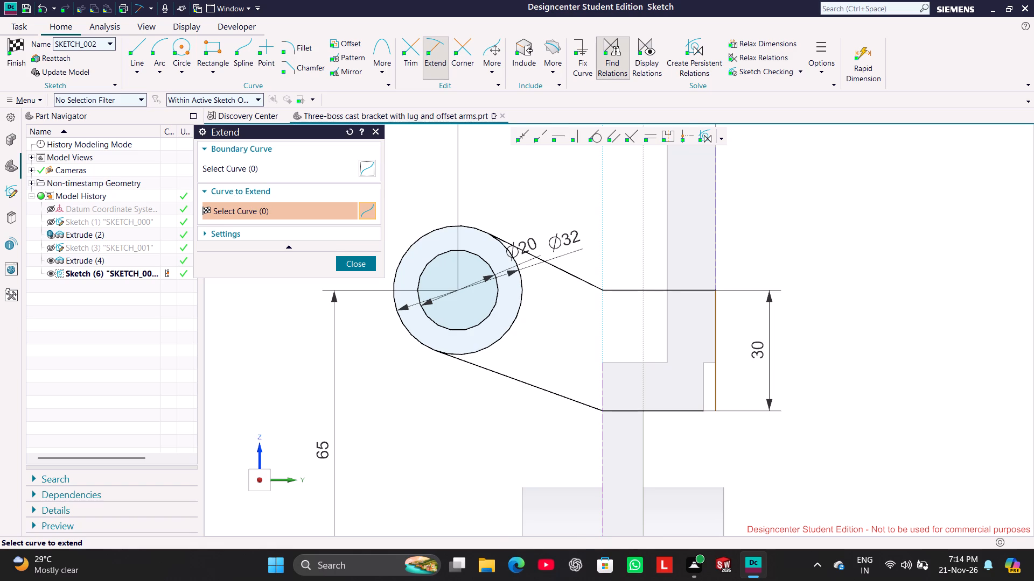
click(687, 408)
click(354, 270)
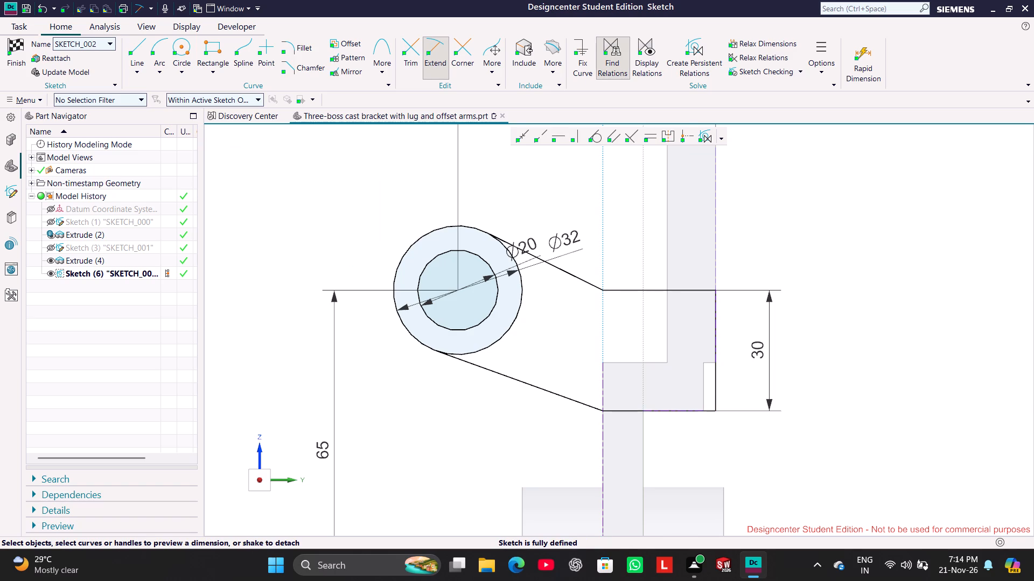
Finish the arm profile sketch.
scroll(813, 452, down, 2)
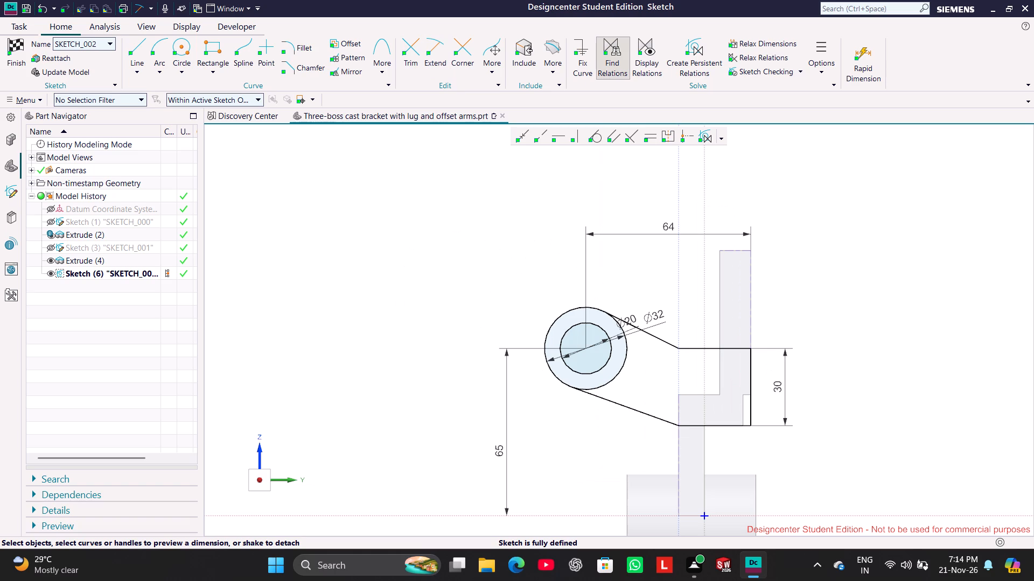
shift+middle_drag(862, 455, 715, 369)
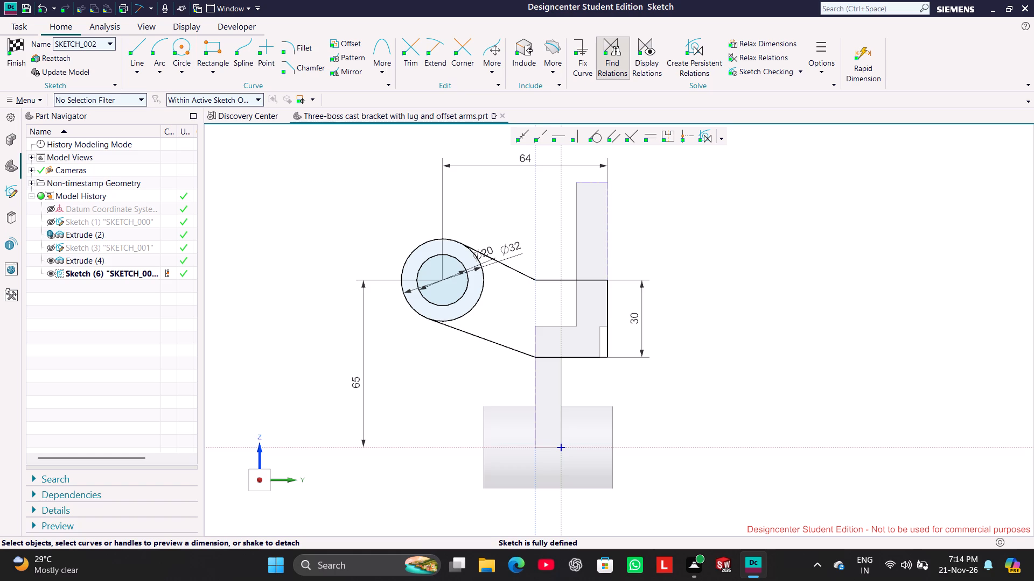
click(15, 54)
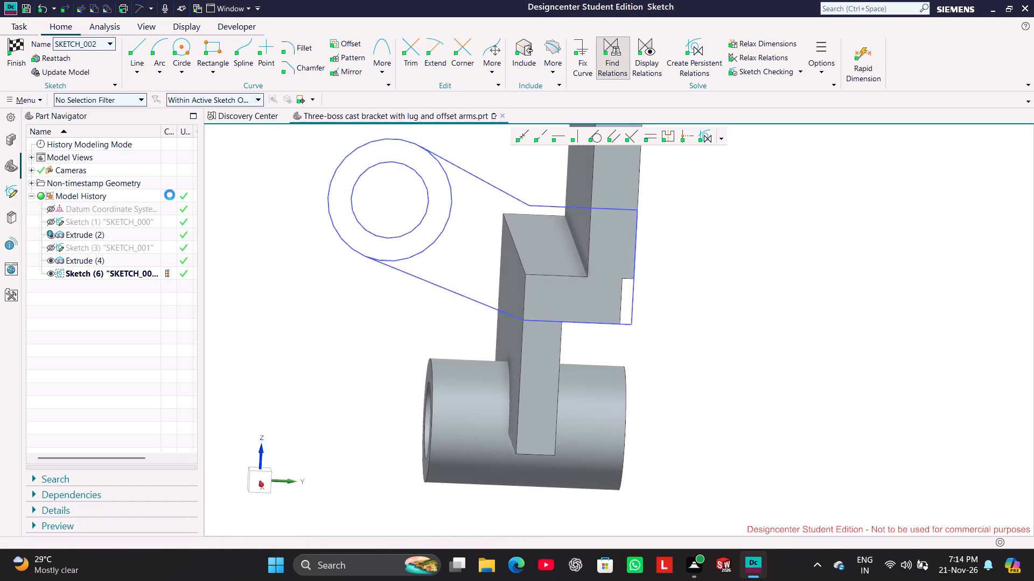
Start an Extrude of the arm and boss profile sketch and inspect its preview against the bracket body.
scroll(303, 268, down, 3)
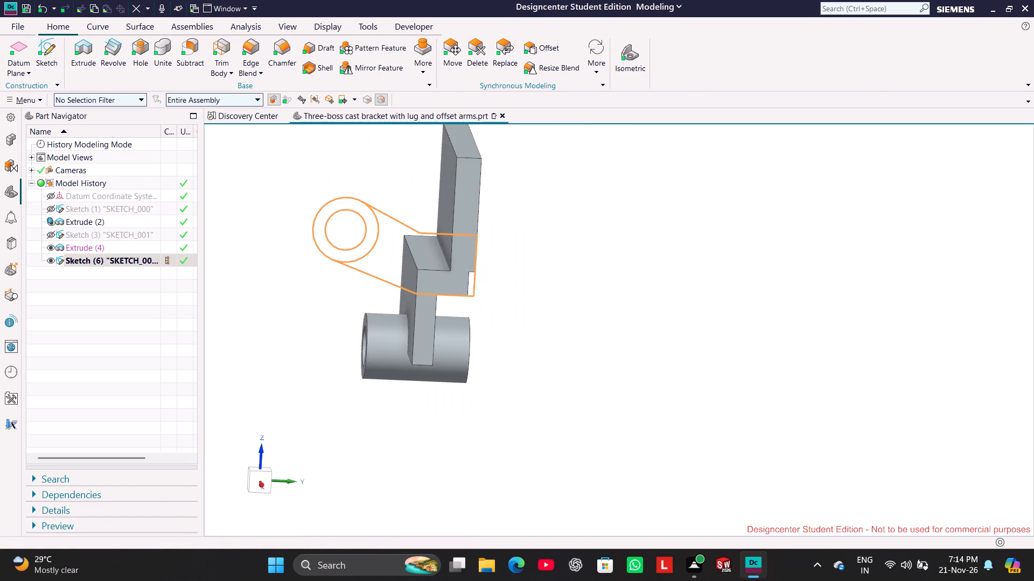
right_click(83, 44)
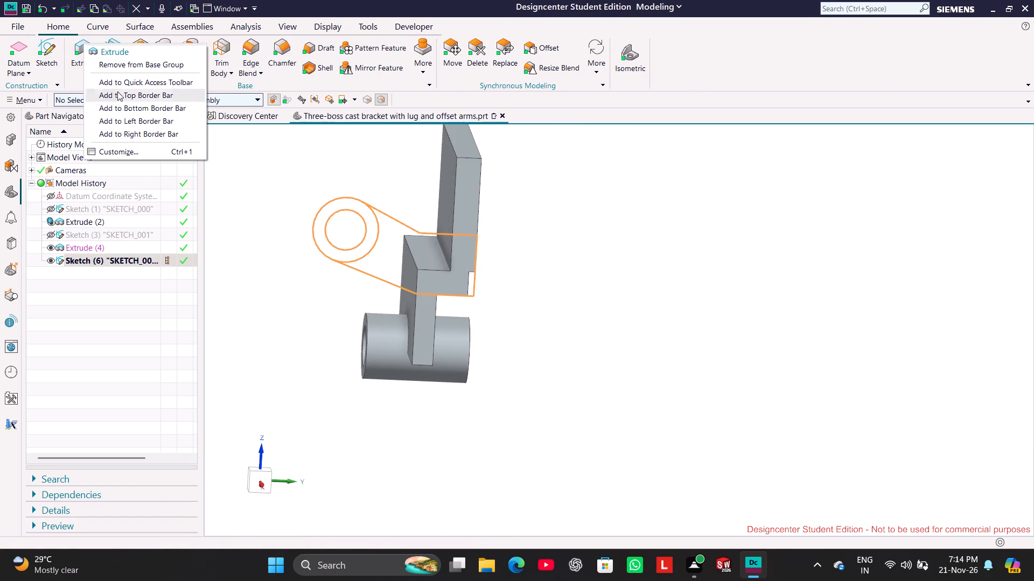
click(228, 162)
click(74, 54)
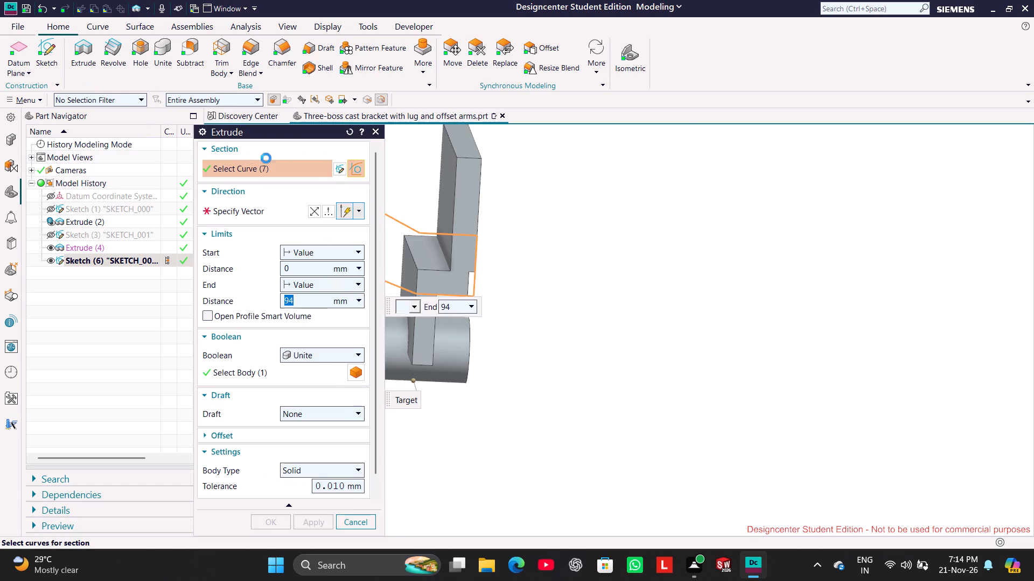
shift+middle_drag(547, 233, 656, 263)
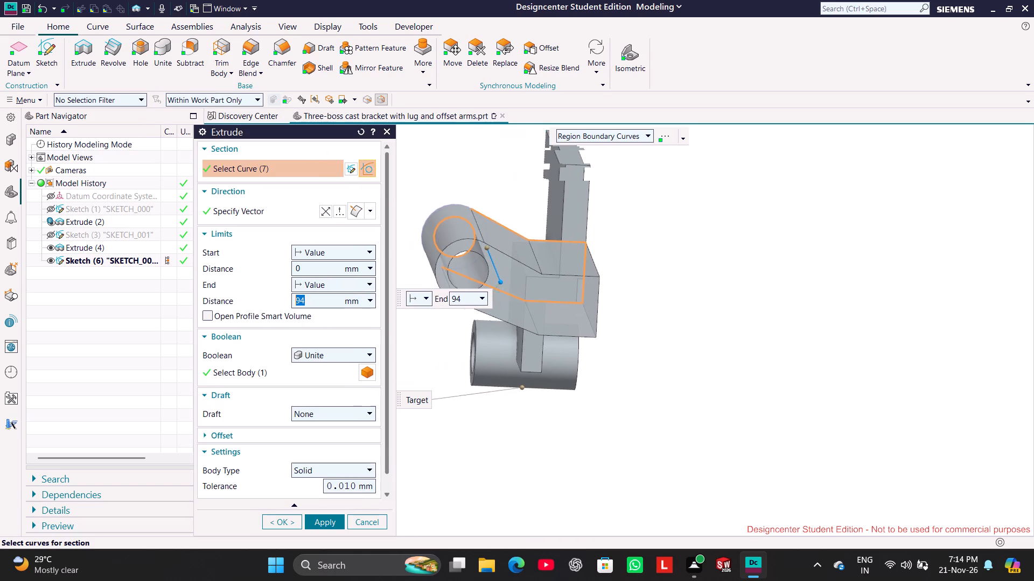
shift+middle_drag(656, 263, 738, 273)
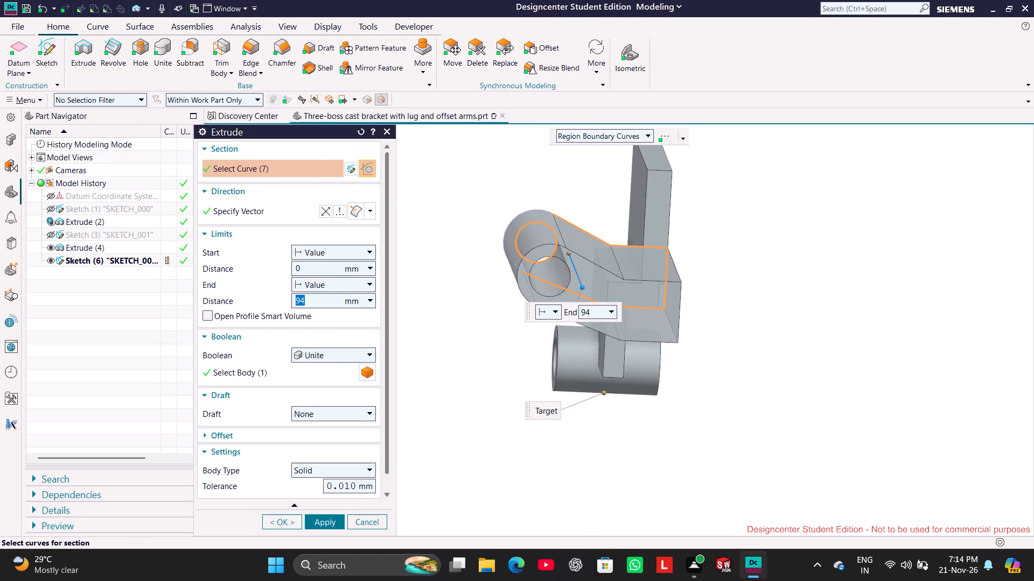
middle_drag(744, 311, 740, 299)
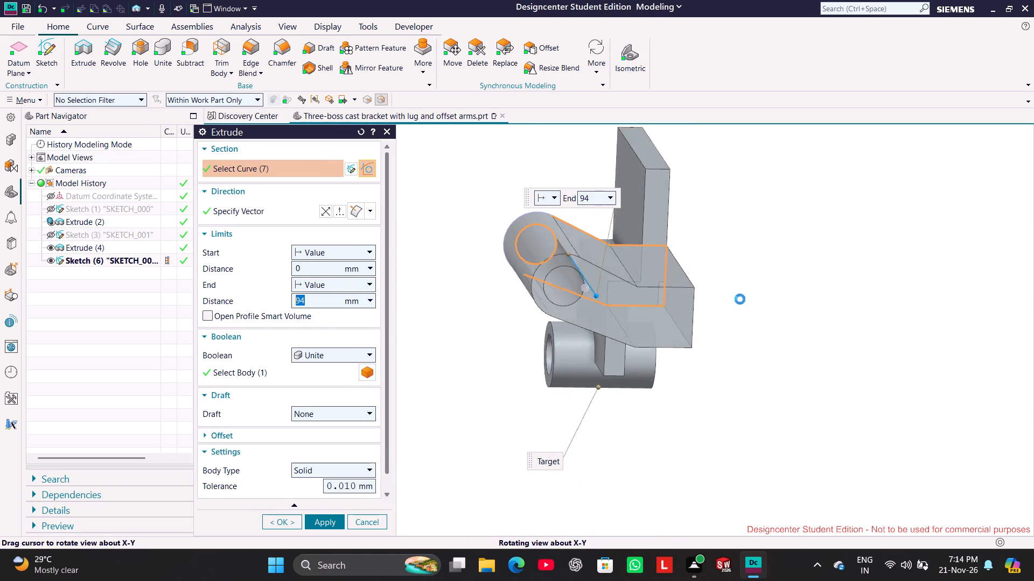
middle_drag(740, 299, 744, 301)
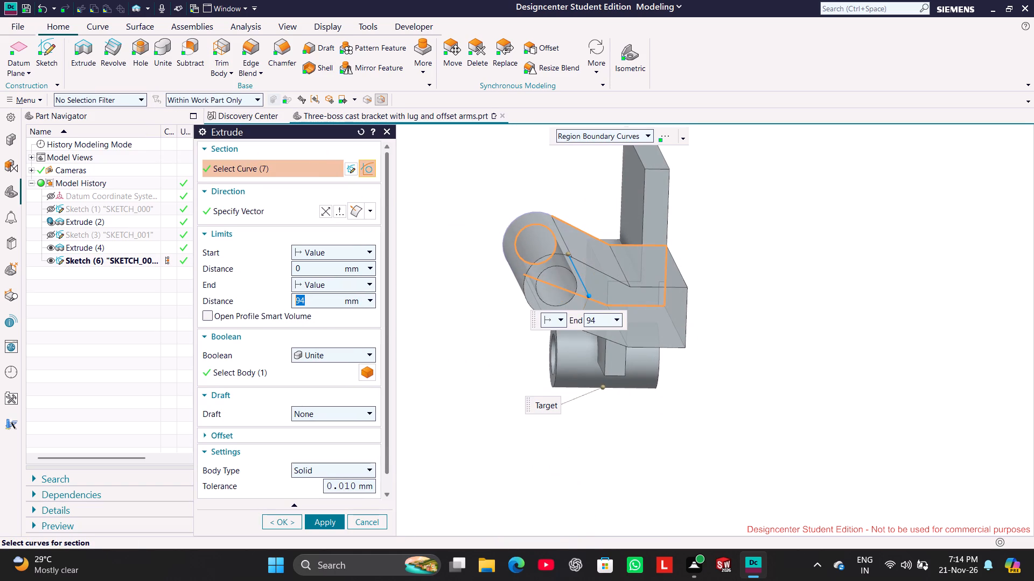
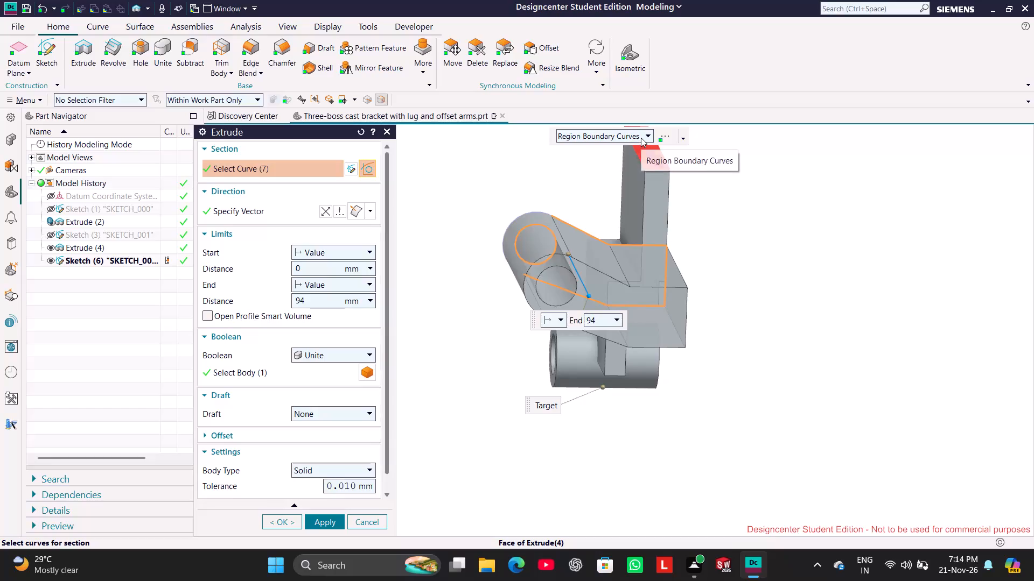
Restart the Extrude using only the closed arm region beside the boss circles as its section, and reverse the direction toward the bracket body.
click(629, 148)
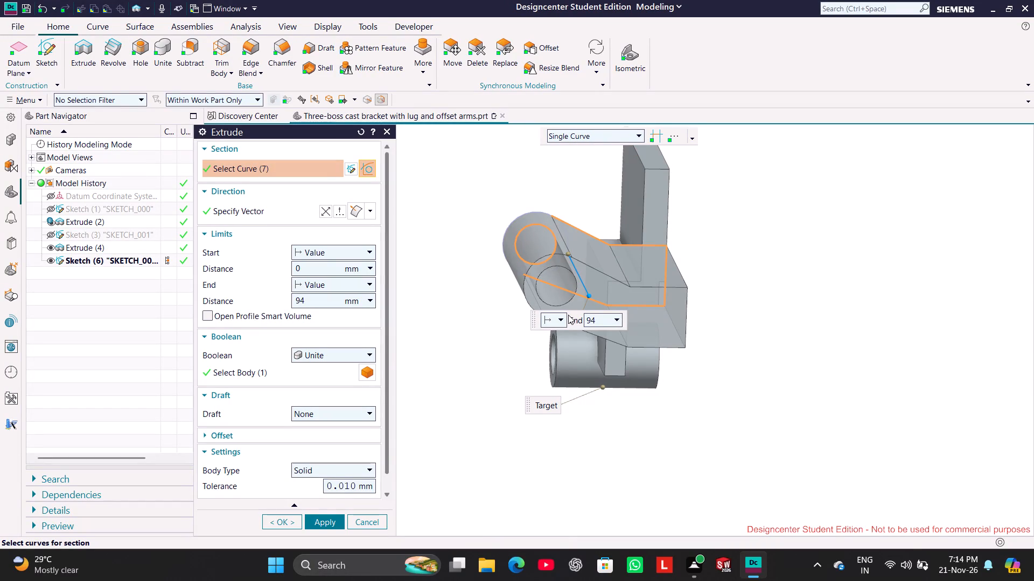
click(385, 132)
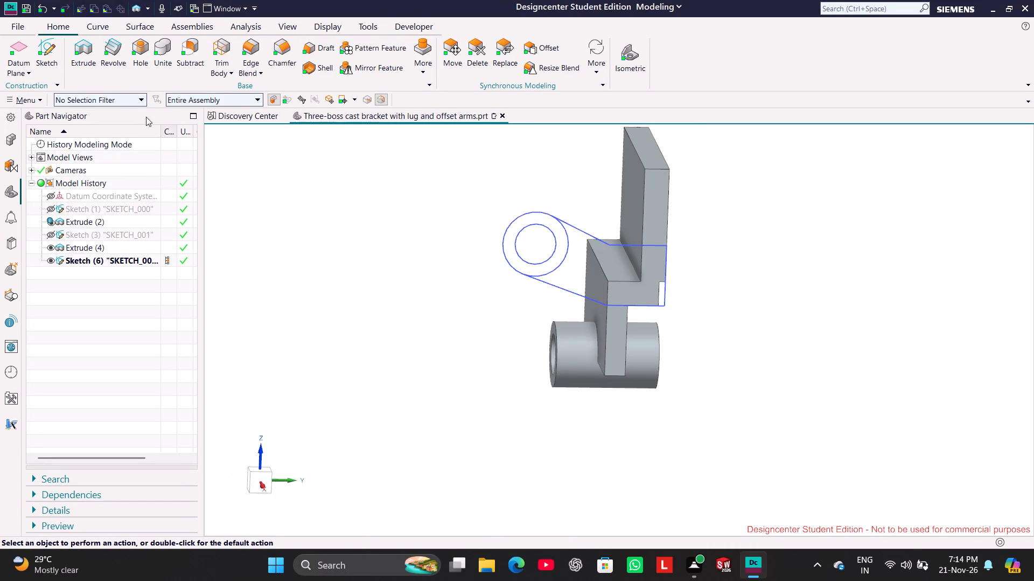
click(86, 56)
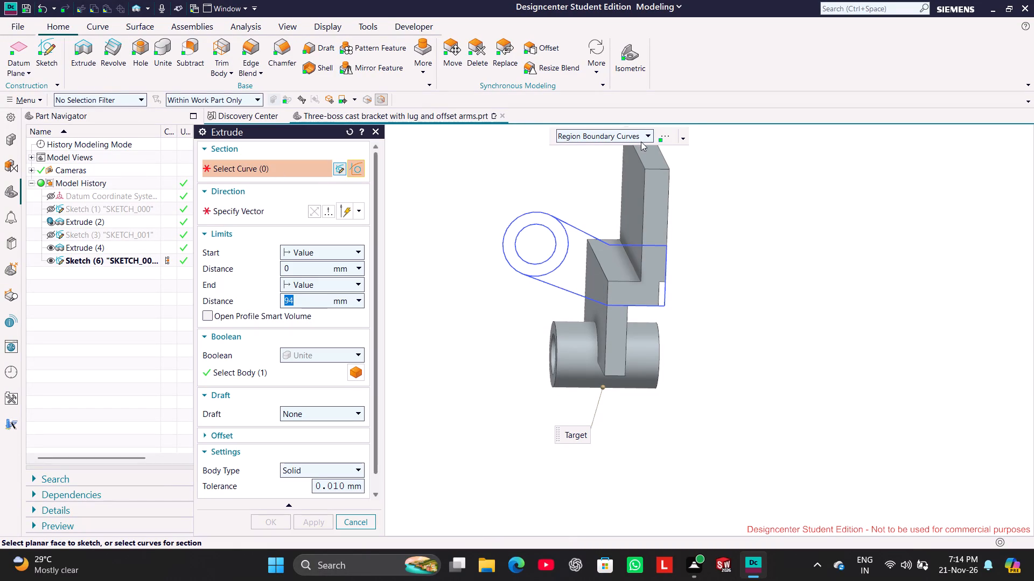
click(588, 263)
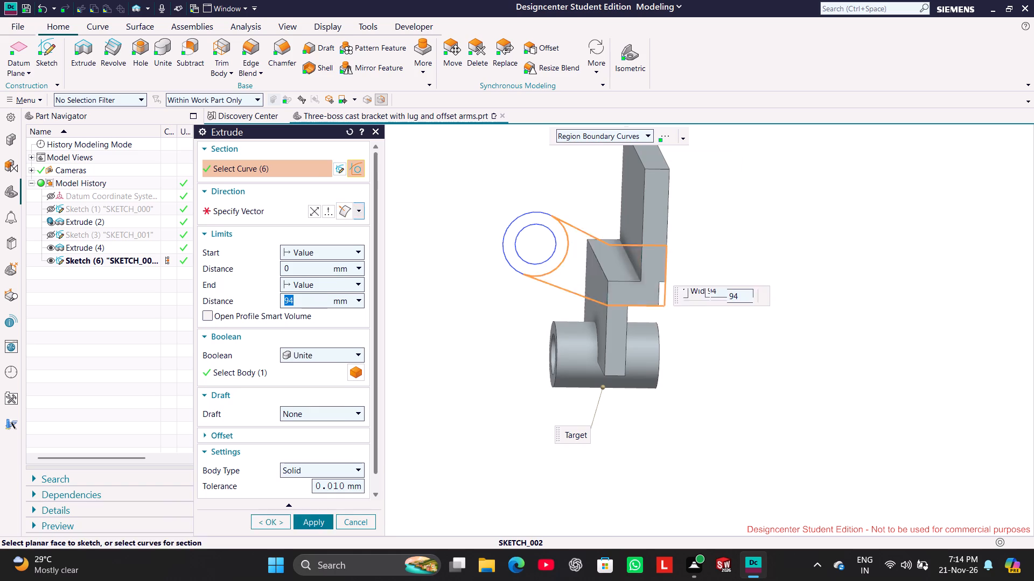
middle_drag(505, 366, 528, 387)
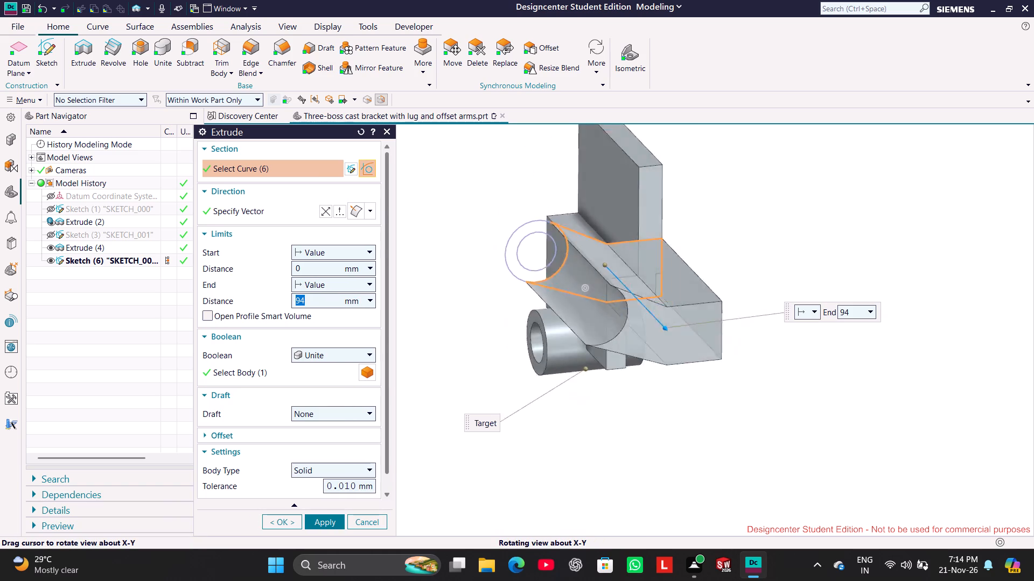
middle_drag(528, 387, 520, 389)
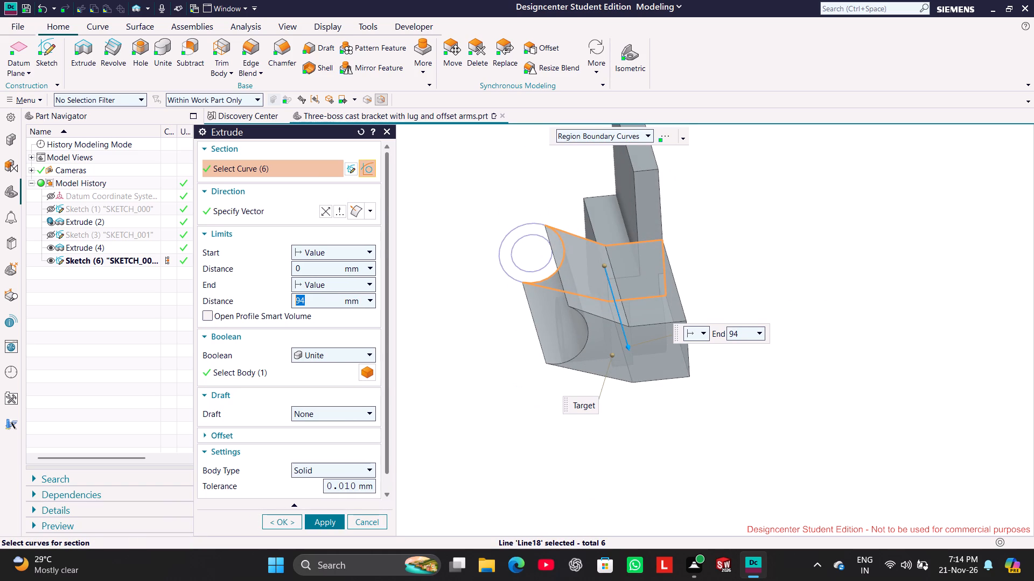
click(325, 212)
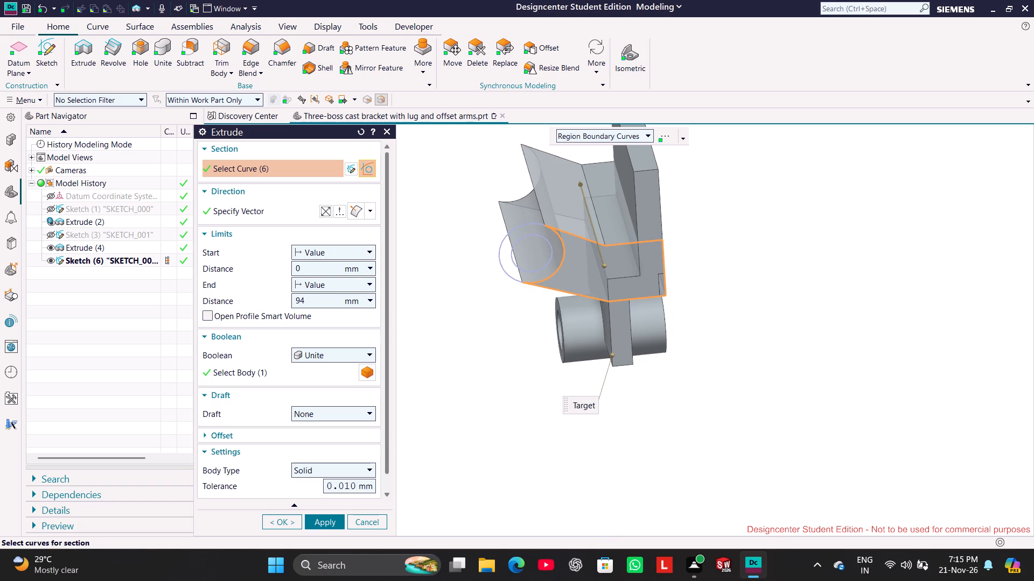
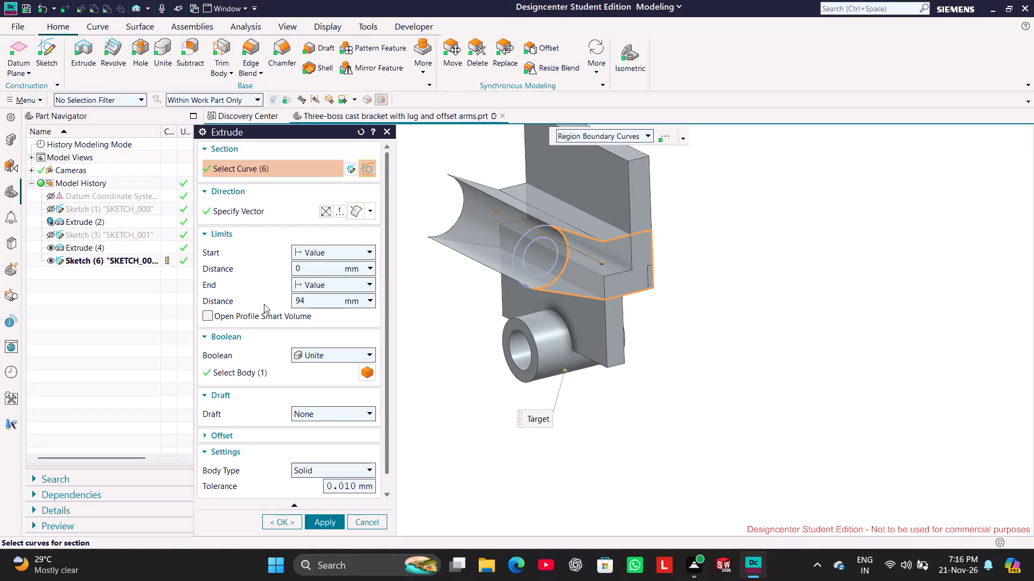
Extrude the selected arm region 10 mm, united with the bracket body.
double_click(320, 298)
text(10)
key(Return)
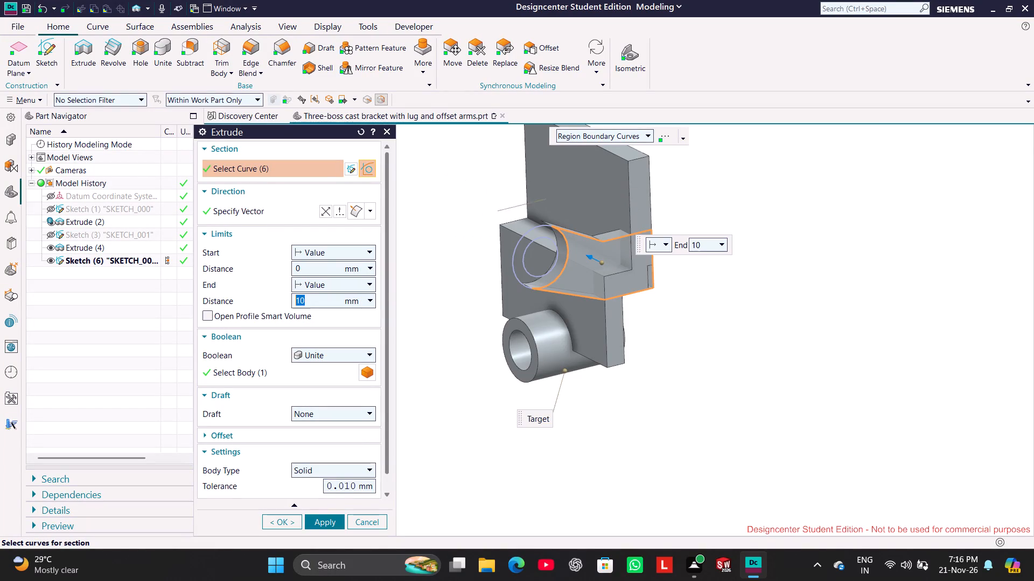
click(329, 521)
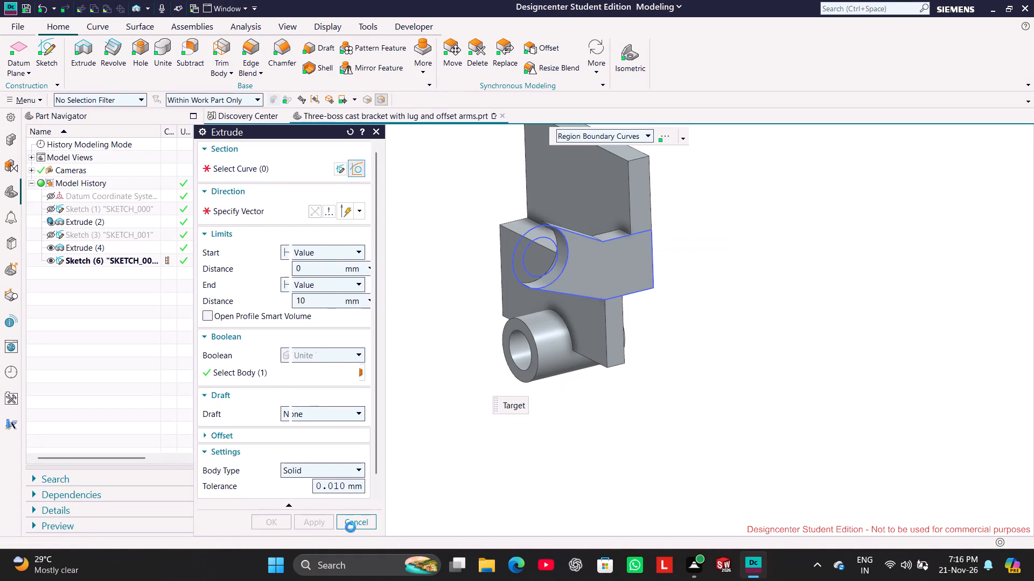
click(359, 525)
Examine the boss circle sketch and the stepped plate profile sketch with their dimensions, leaving each without edits.
middle_drag(368, 330, 372, 332)
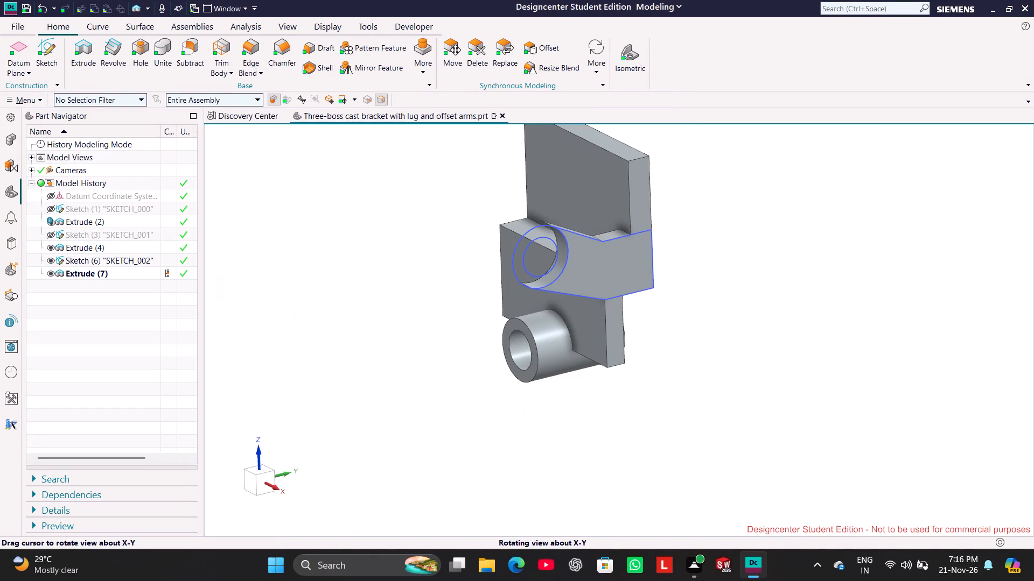
middle_drag(372, 332, 376, 321)
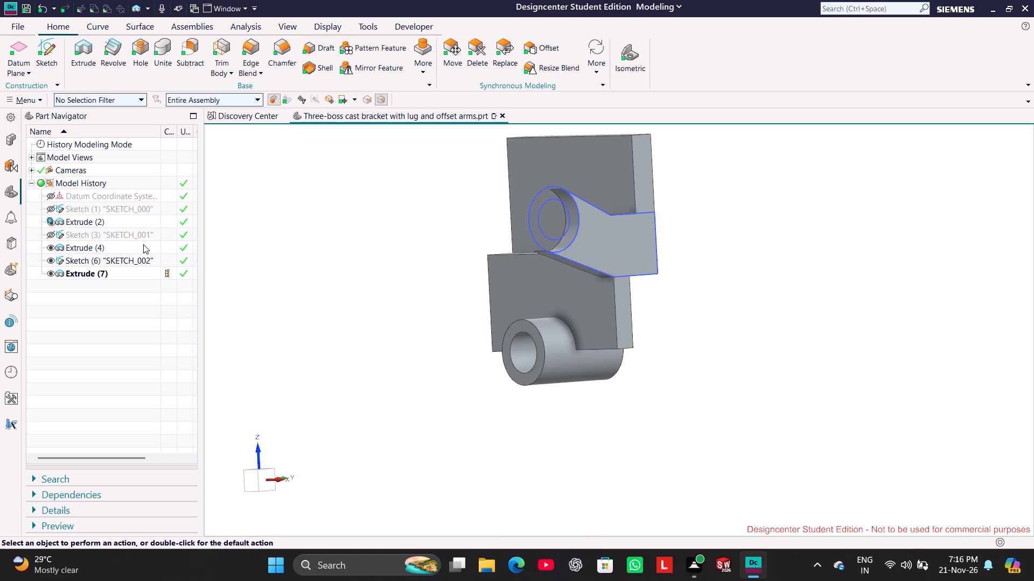
right_click(117, 210)
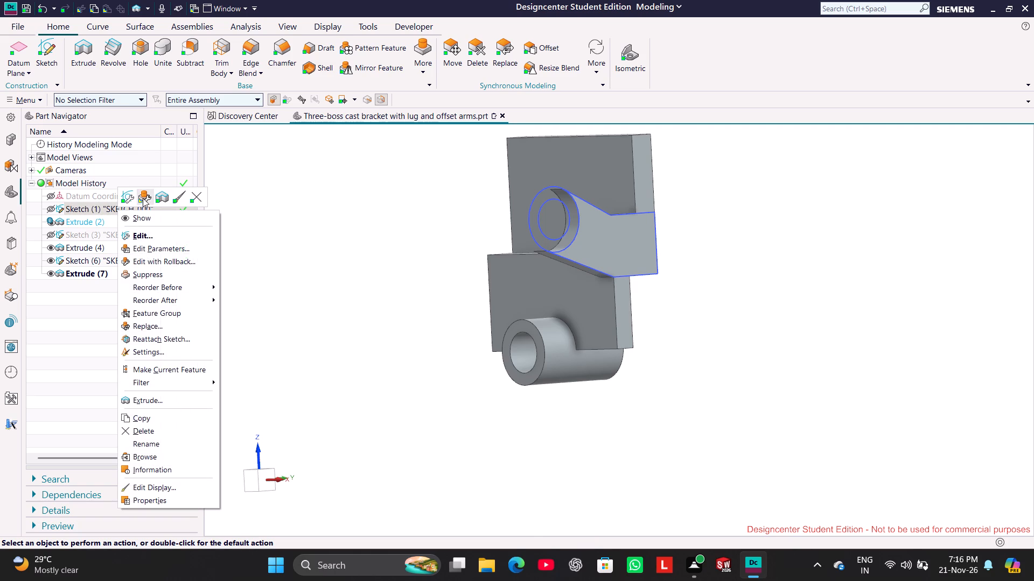
click(143, 198)
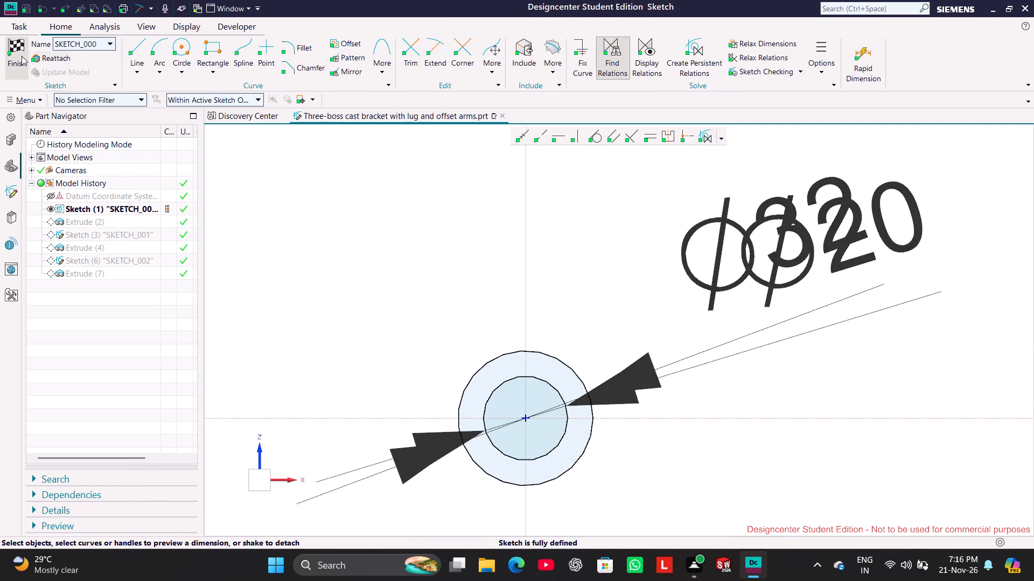
click(22, 56)
right_click(127, 236)
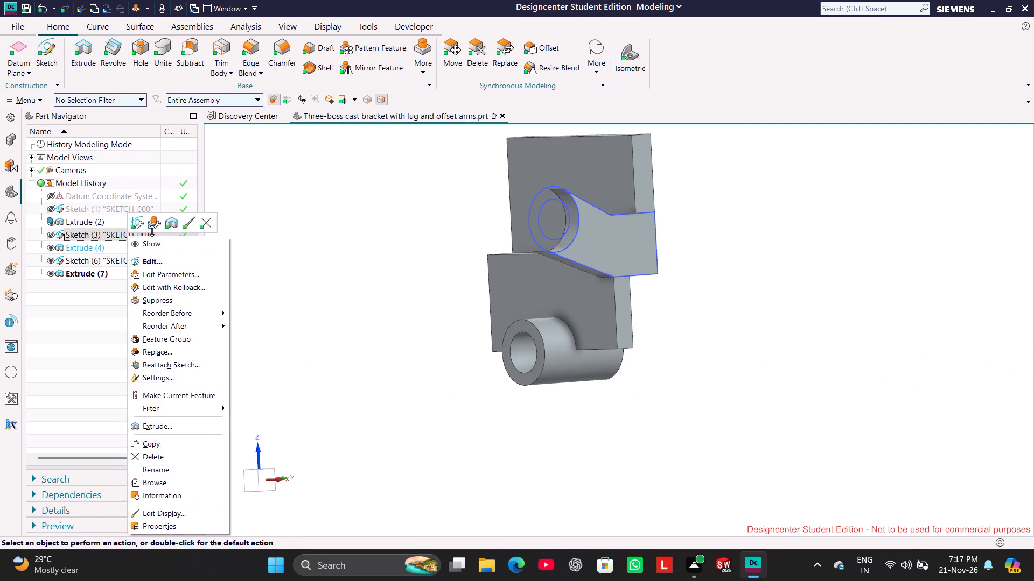
click(156, 222)
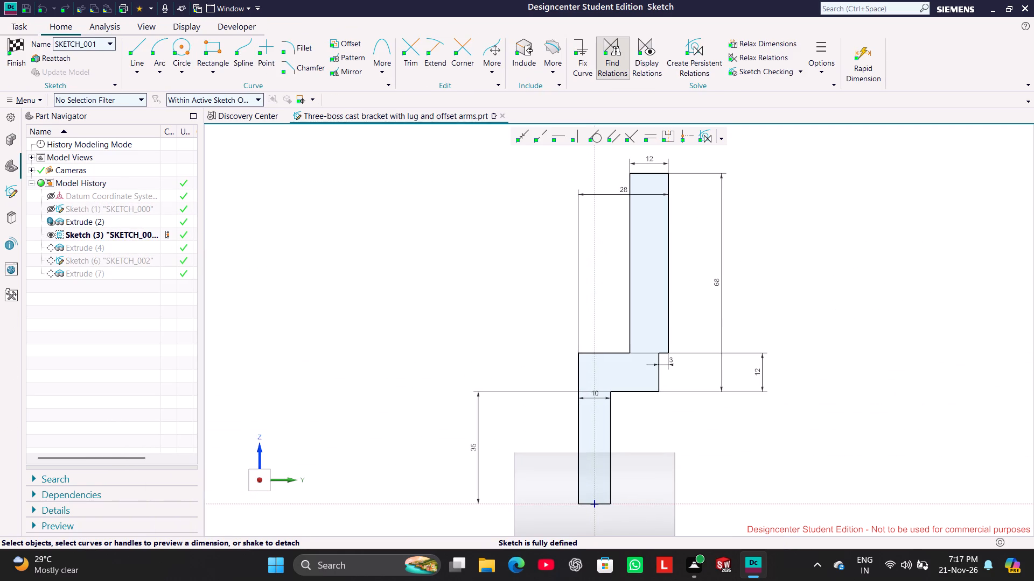
scroll(381, 274, down, 1)
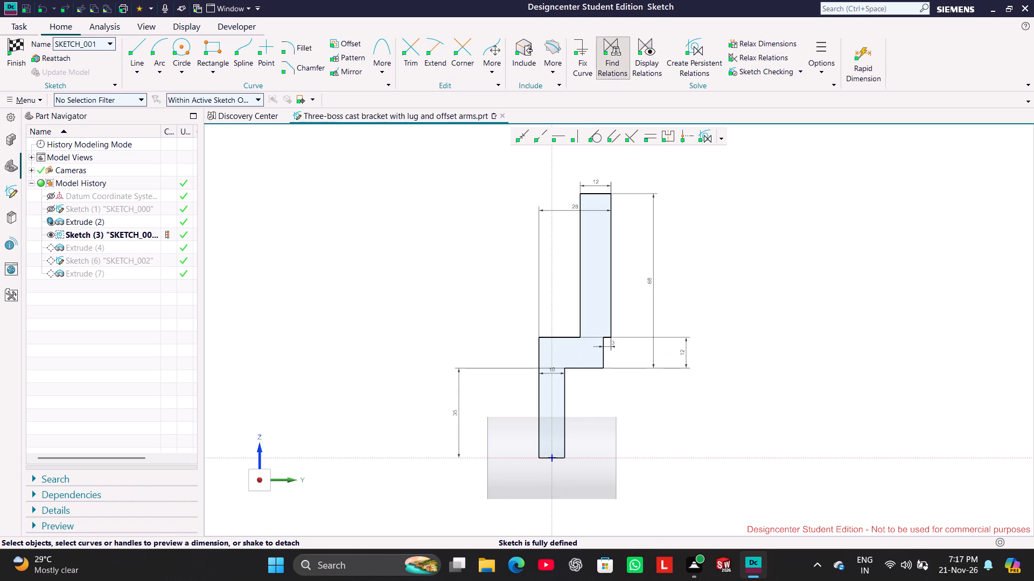
click(17, 58)
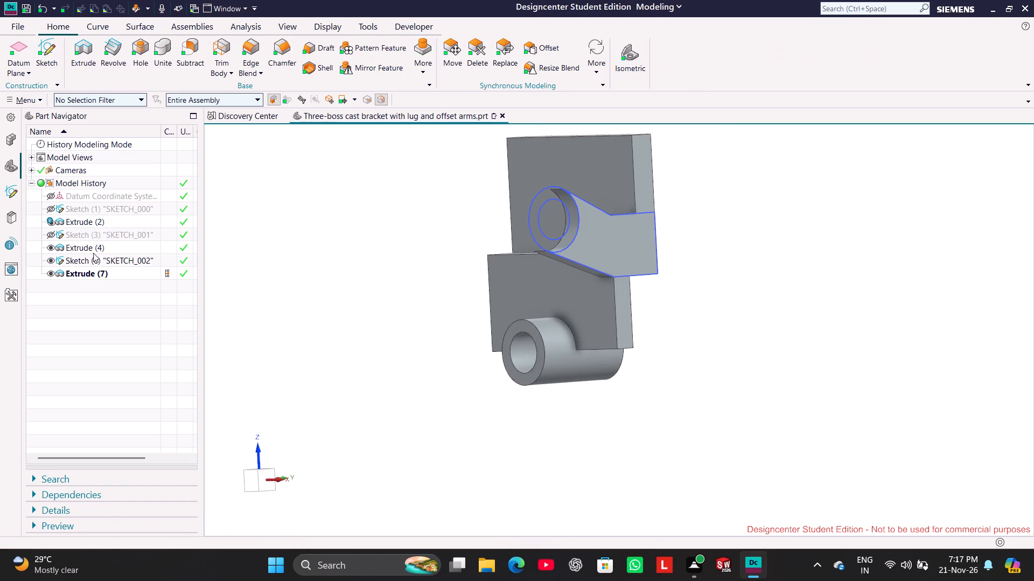
Edit the stepped plate's extrude so its limits use separate start and end values.
right_click(89, 248)
click(120, 204)
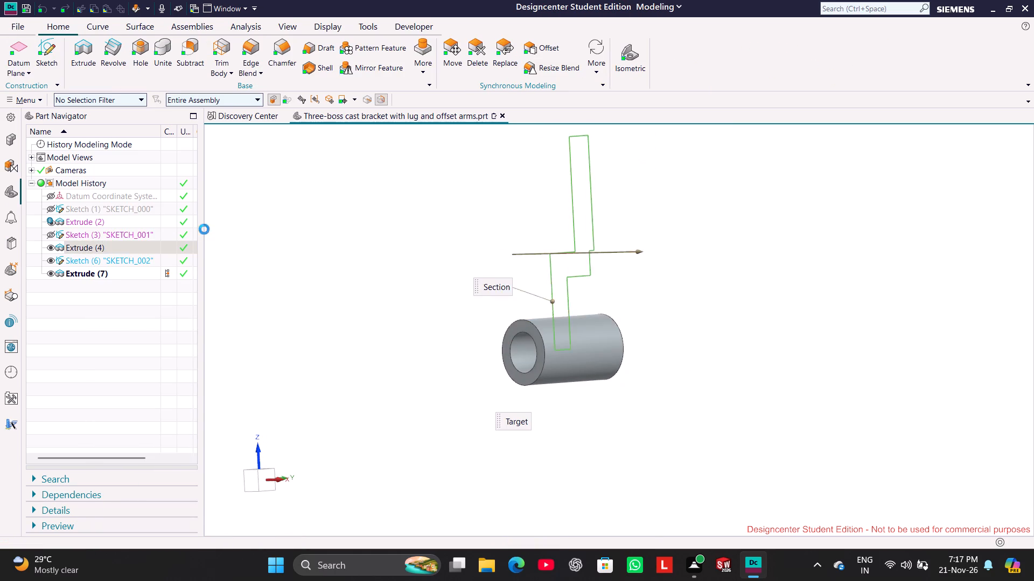
click(364, 250)
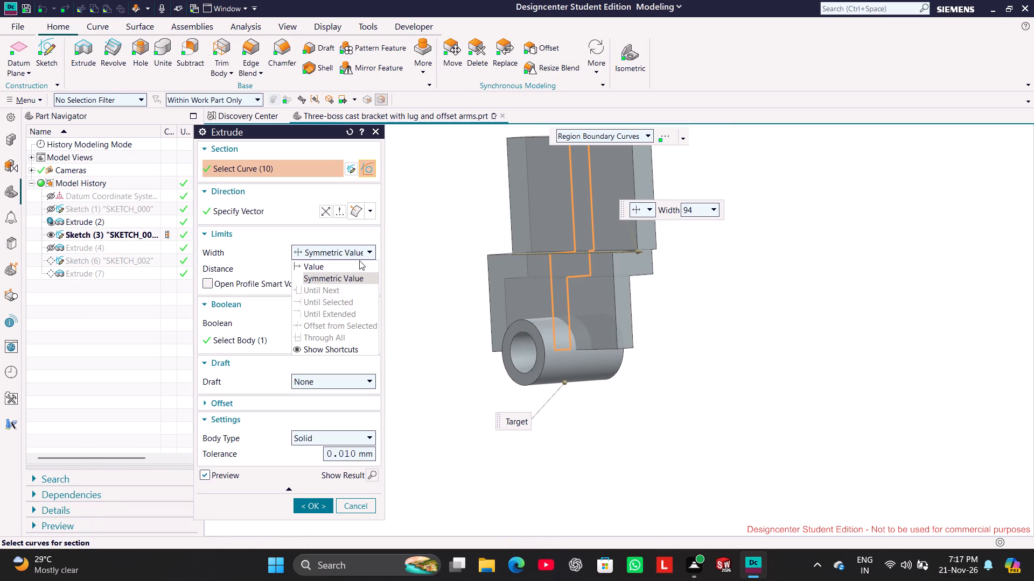
click(353, 268)
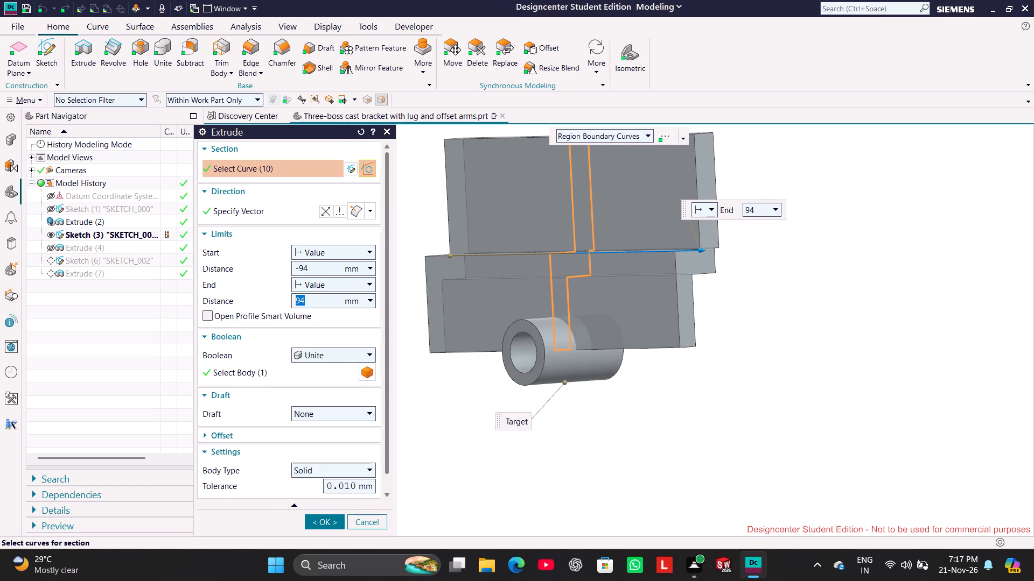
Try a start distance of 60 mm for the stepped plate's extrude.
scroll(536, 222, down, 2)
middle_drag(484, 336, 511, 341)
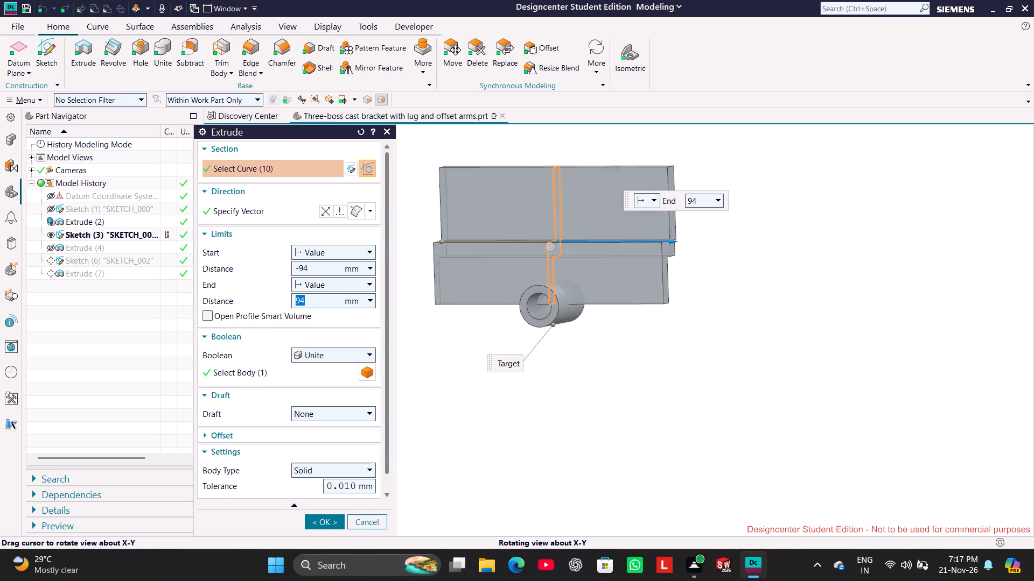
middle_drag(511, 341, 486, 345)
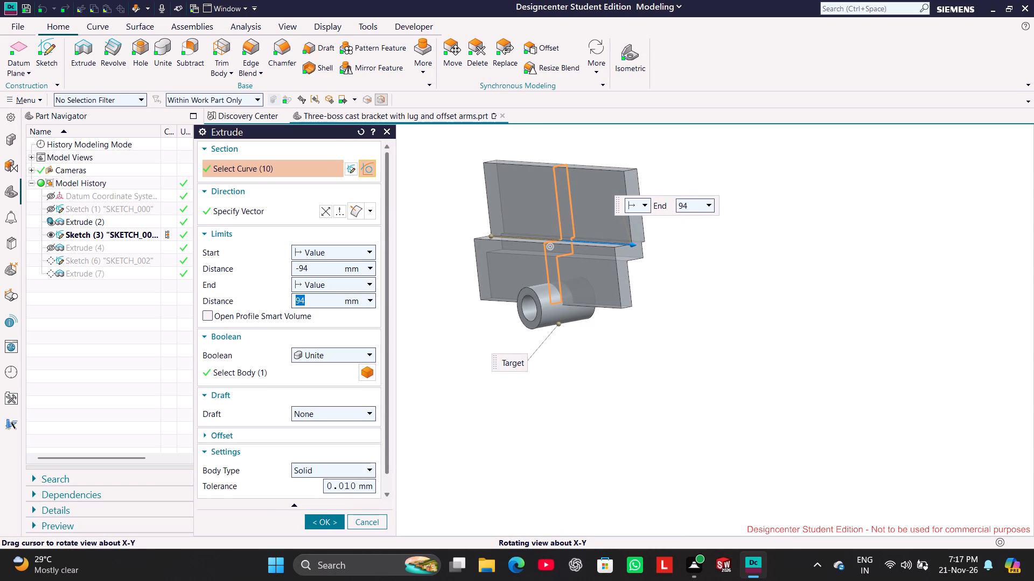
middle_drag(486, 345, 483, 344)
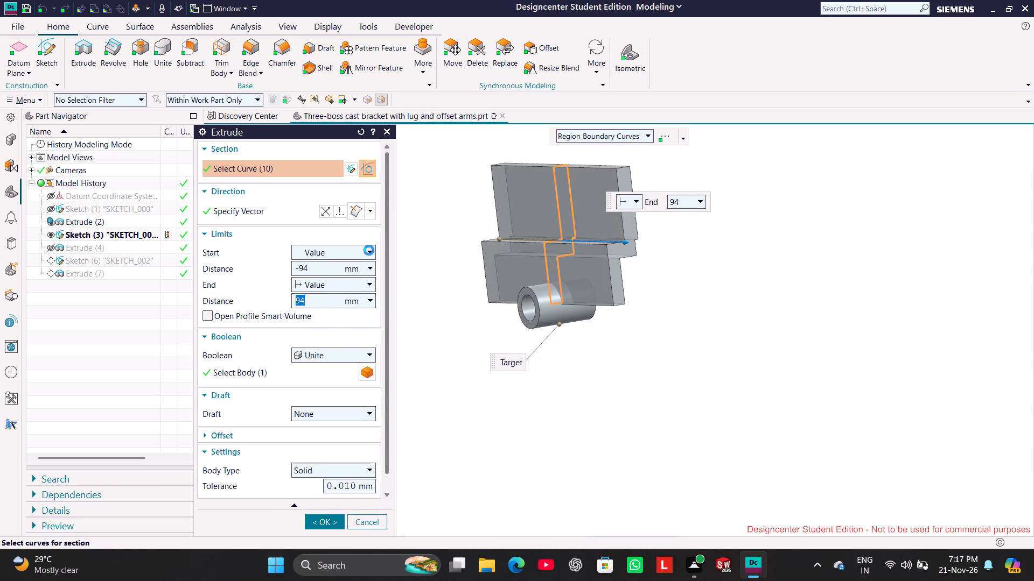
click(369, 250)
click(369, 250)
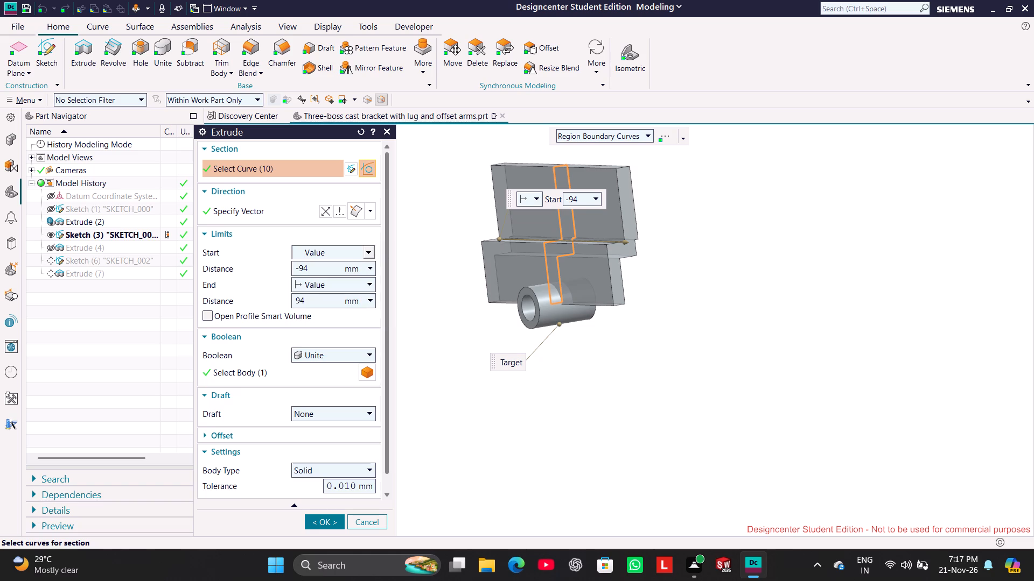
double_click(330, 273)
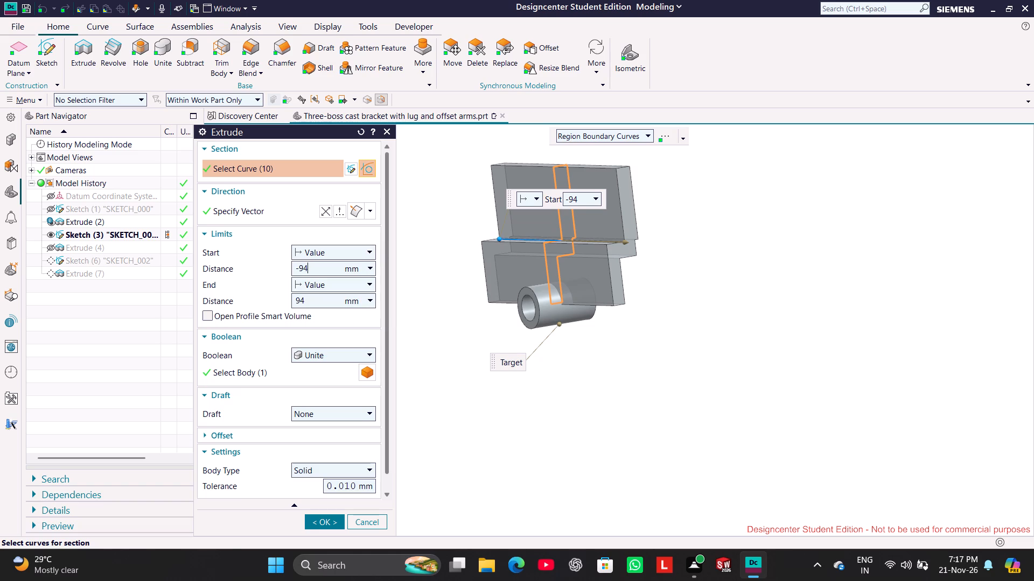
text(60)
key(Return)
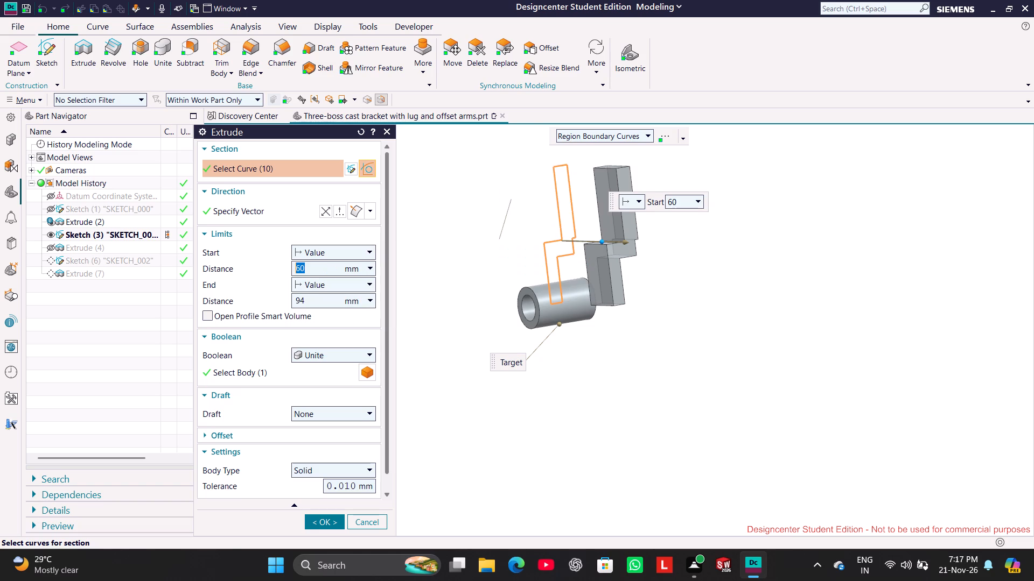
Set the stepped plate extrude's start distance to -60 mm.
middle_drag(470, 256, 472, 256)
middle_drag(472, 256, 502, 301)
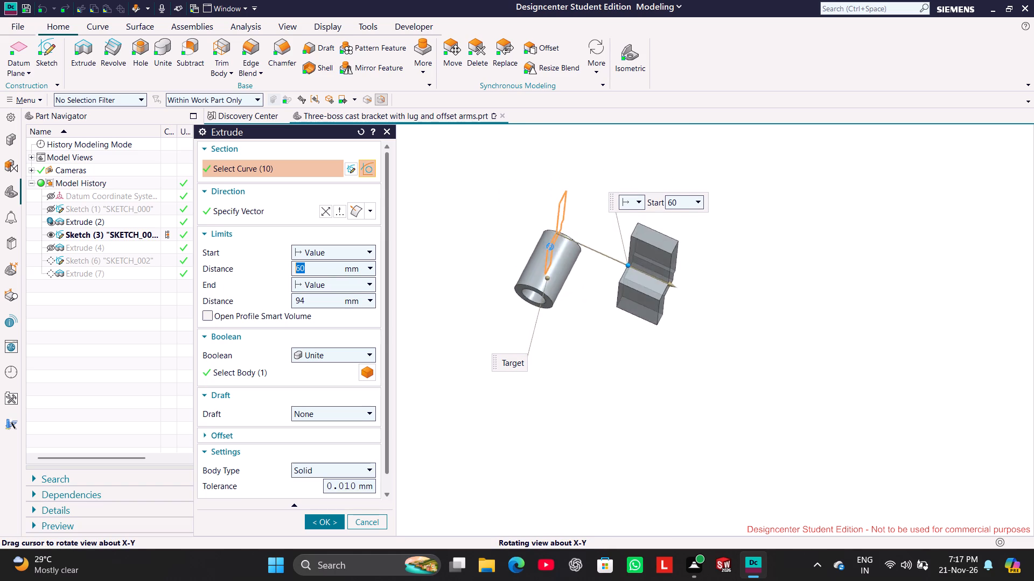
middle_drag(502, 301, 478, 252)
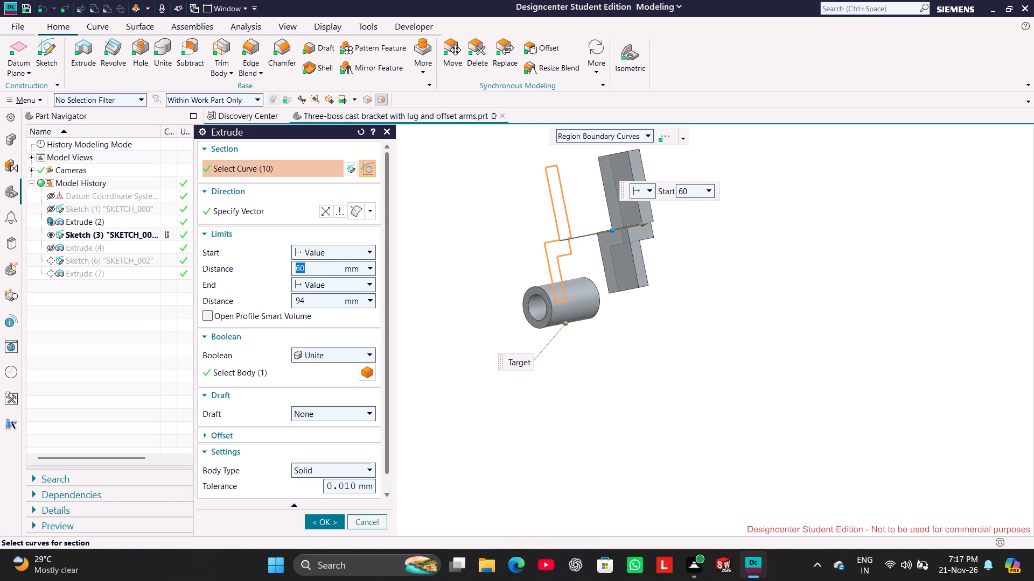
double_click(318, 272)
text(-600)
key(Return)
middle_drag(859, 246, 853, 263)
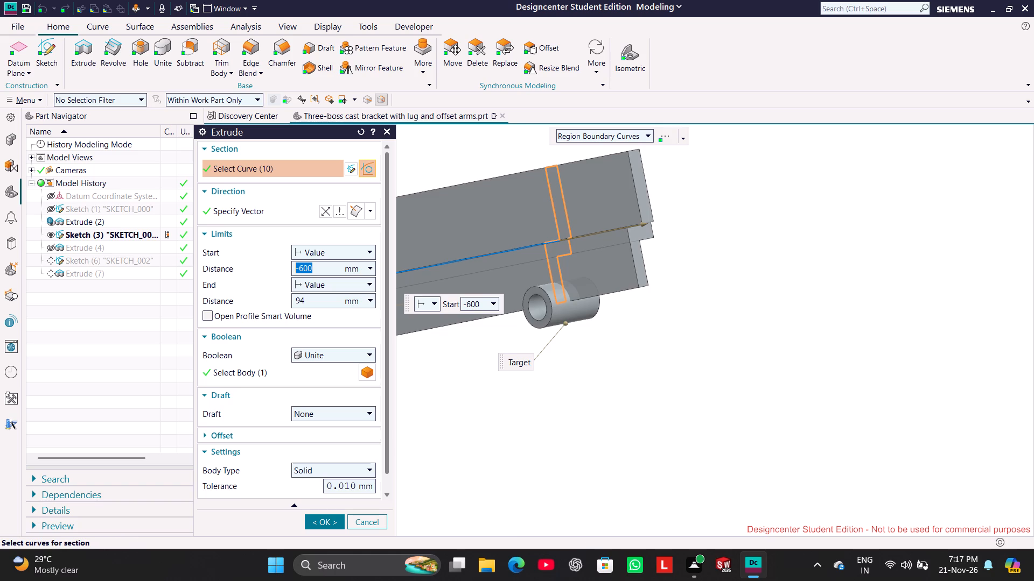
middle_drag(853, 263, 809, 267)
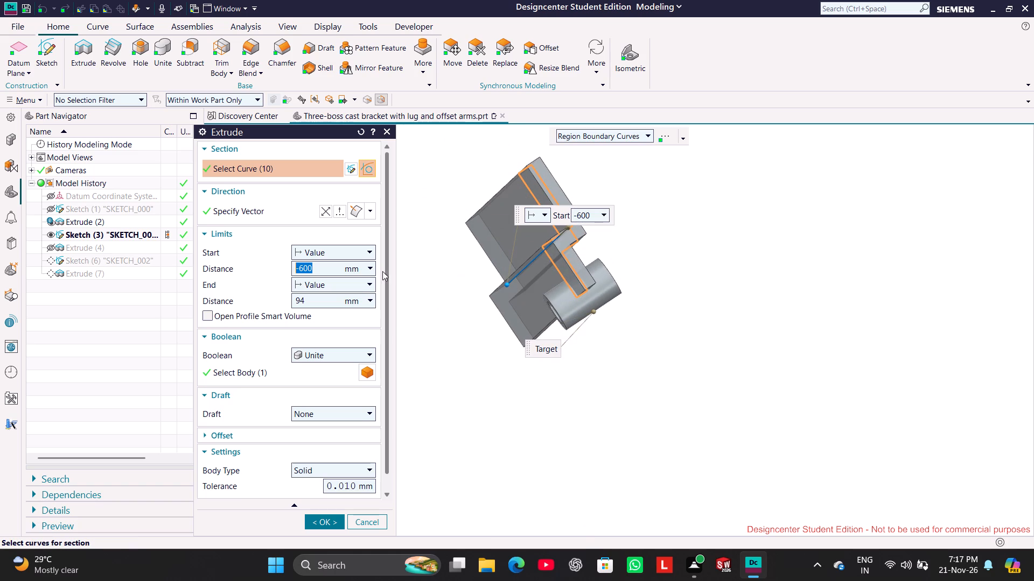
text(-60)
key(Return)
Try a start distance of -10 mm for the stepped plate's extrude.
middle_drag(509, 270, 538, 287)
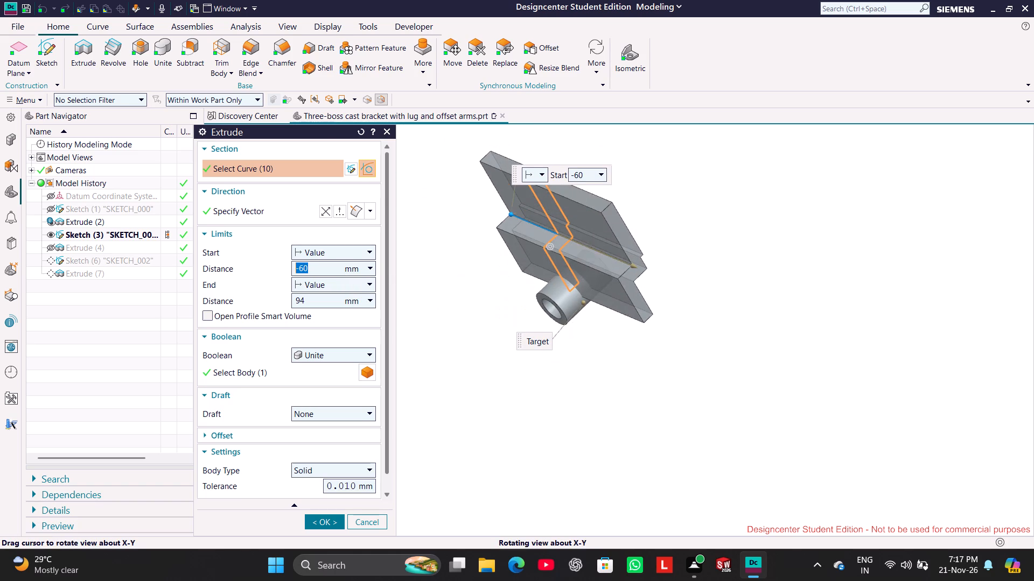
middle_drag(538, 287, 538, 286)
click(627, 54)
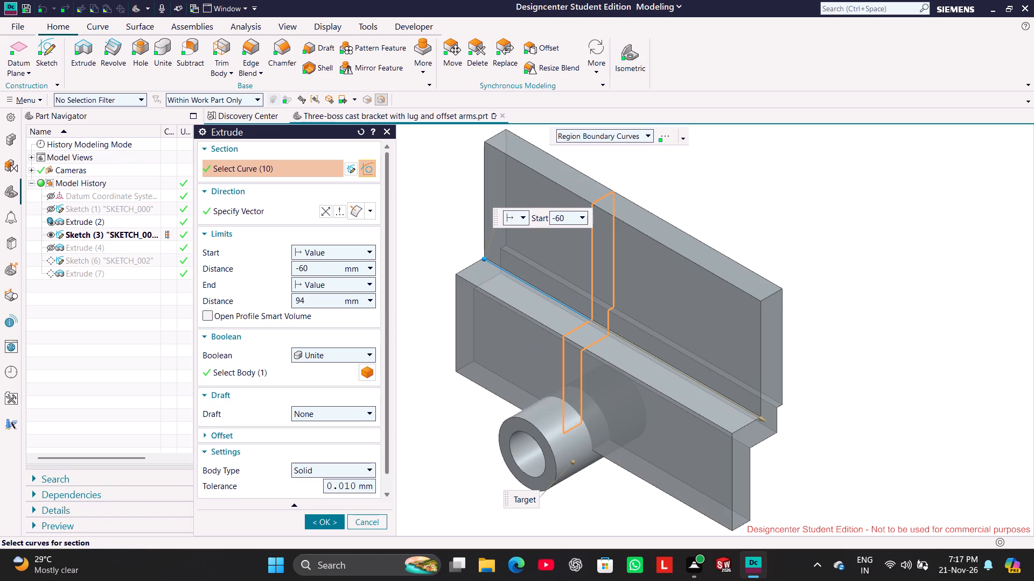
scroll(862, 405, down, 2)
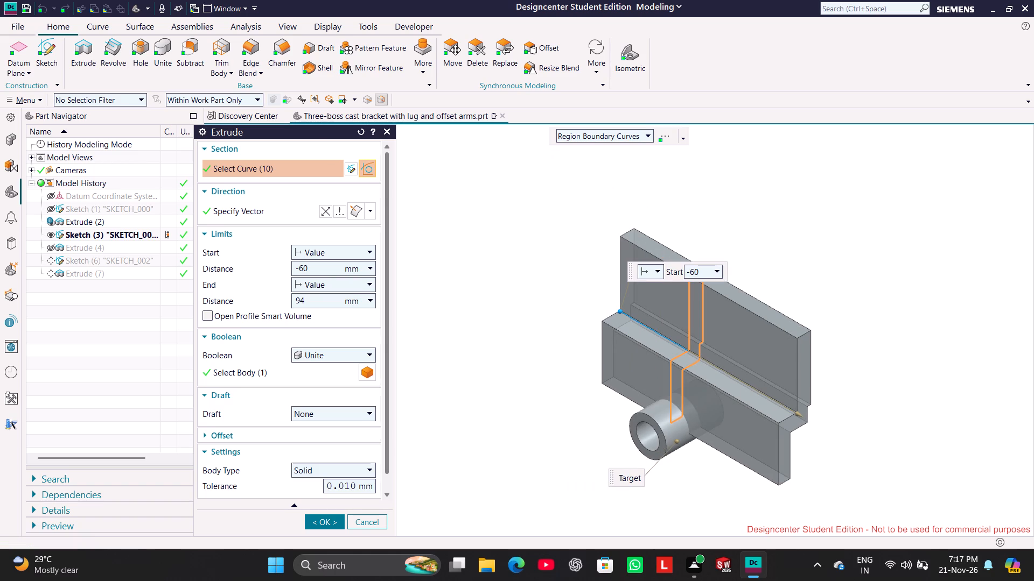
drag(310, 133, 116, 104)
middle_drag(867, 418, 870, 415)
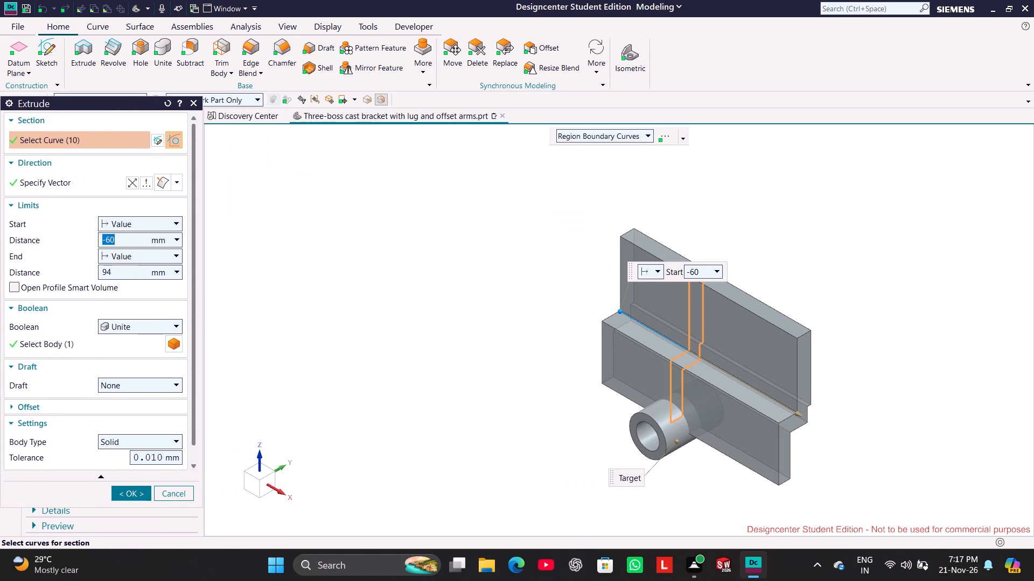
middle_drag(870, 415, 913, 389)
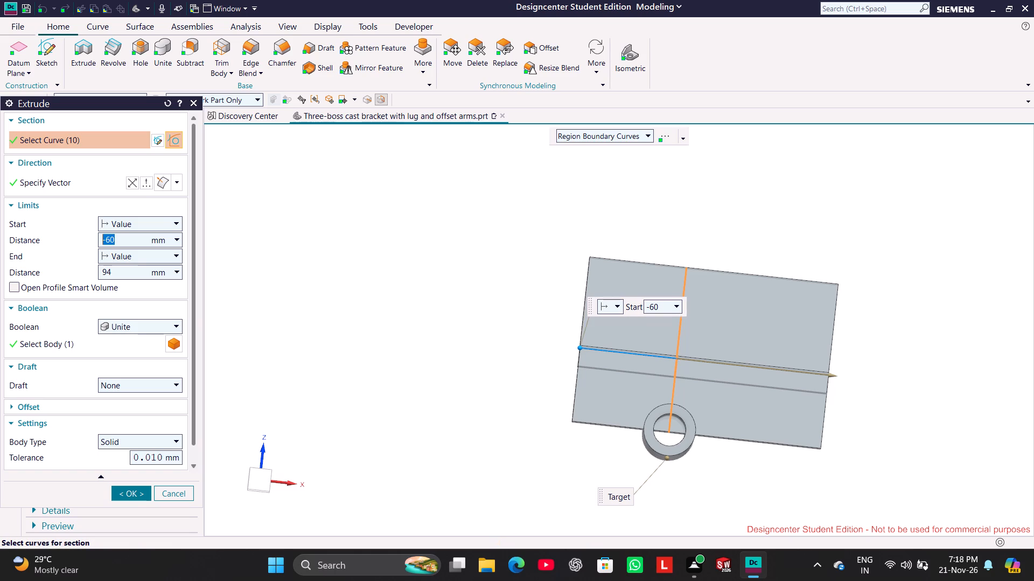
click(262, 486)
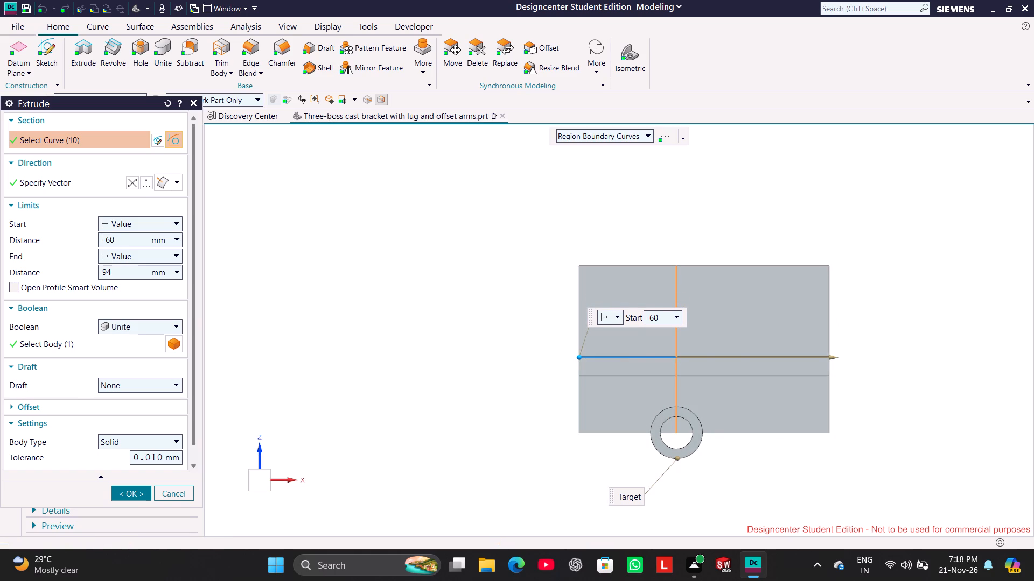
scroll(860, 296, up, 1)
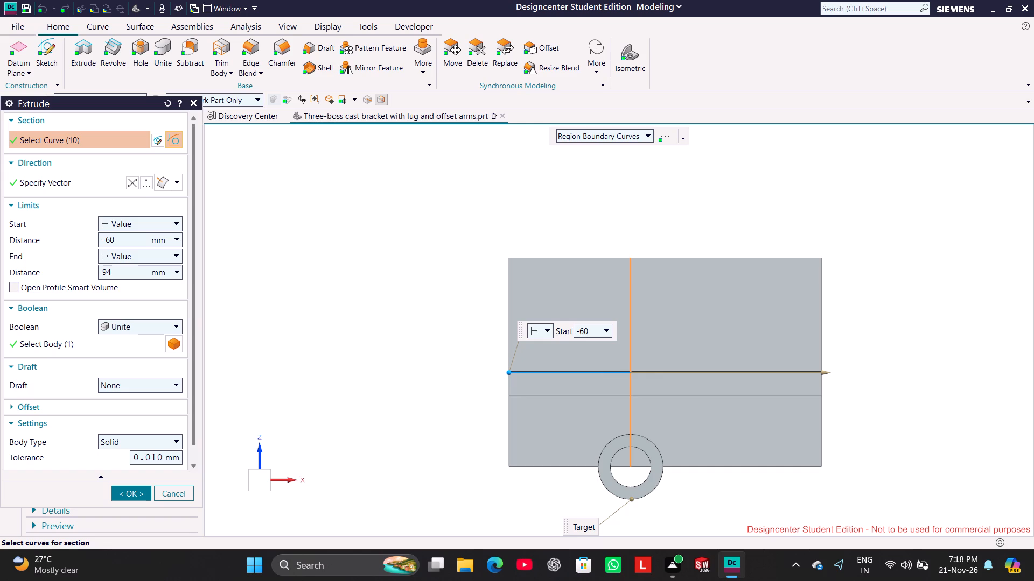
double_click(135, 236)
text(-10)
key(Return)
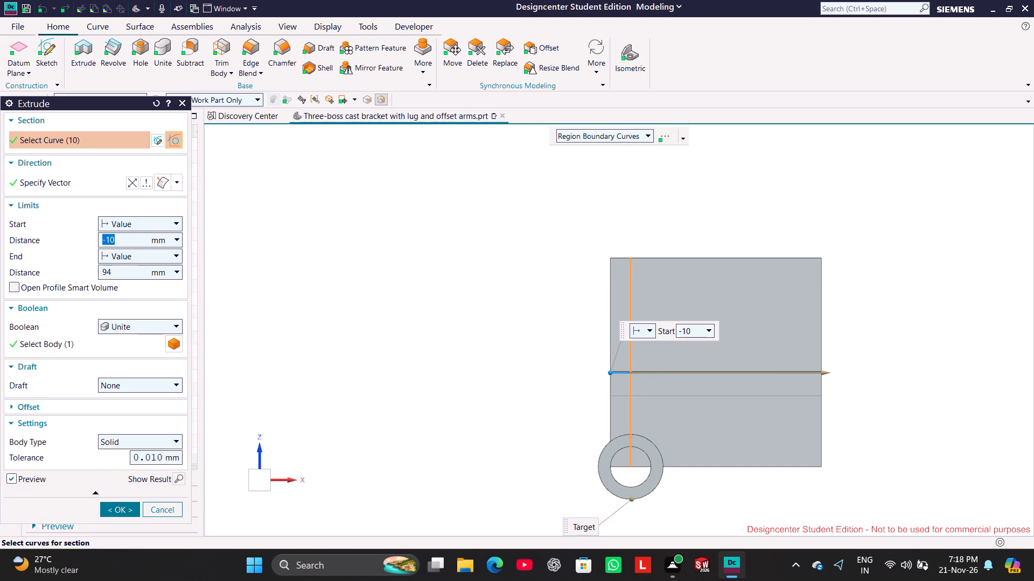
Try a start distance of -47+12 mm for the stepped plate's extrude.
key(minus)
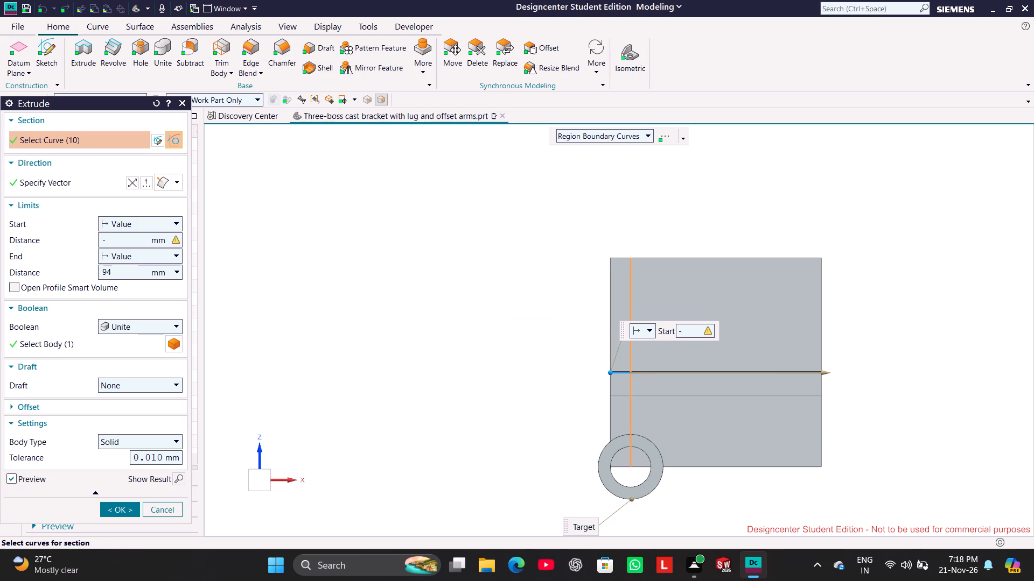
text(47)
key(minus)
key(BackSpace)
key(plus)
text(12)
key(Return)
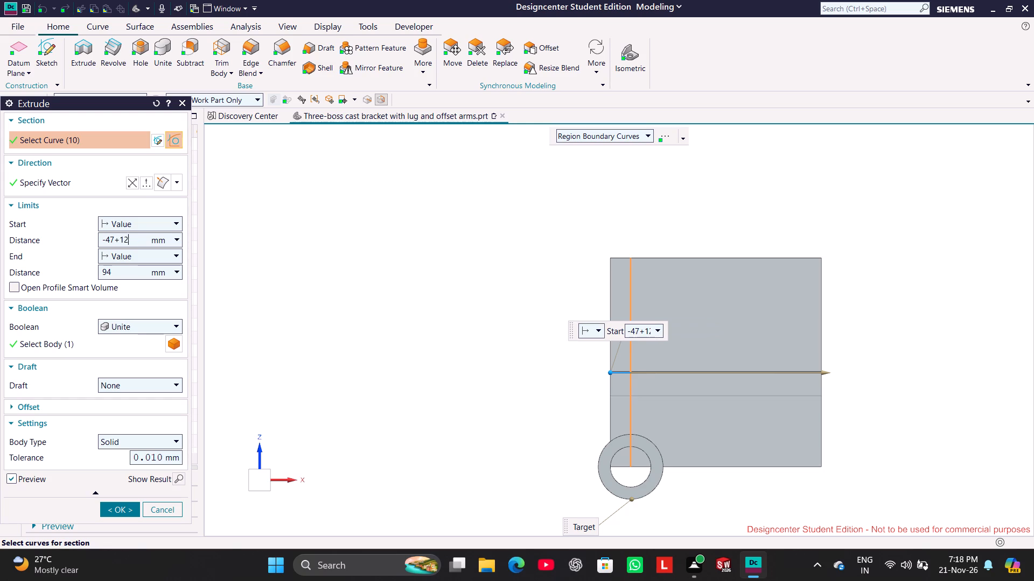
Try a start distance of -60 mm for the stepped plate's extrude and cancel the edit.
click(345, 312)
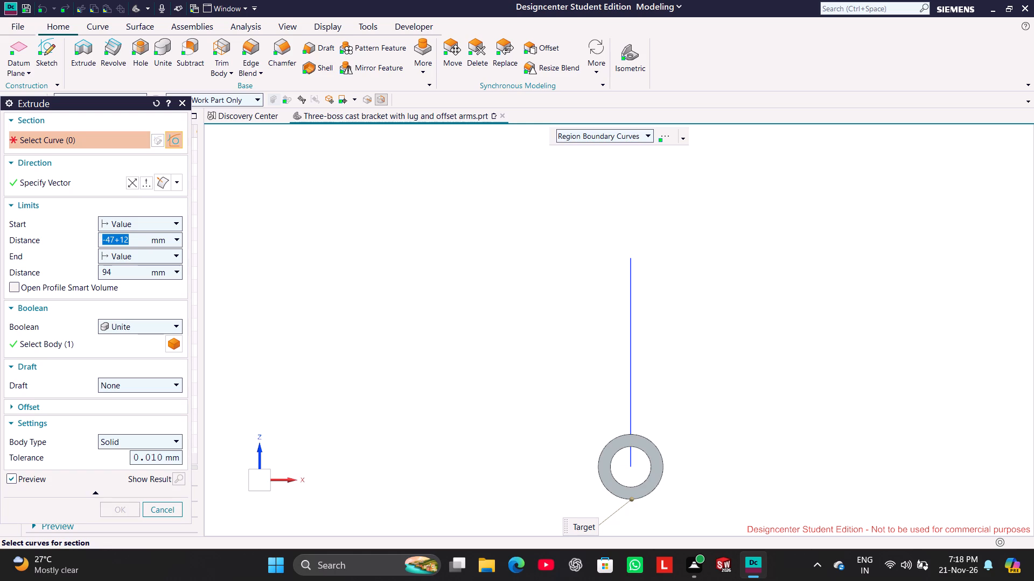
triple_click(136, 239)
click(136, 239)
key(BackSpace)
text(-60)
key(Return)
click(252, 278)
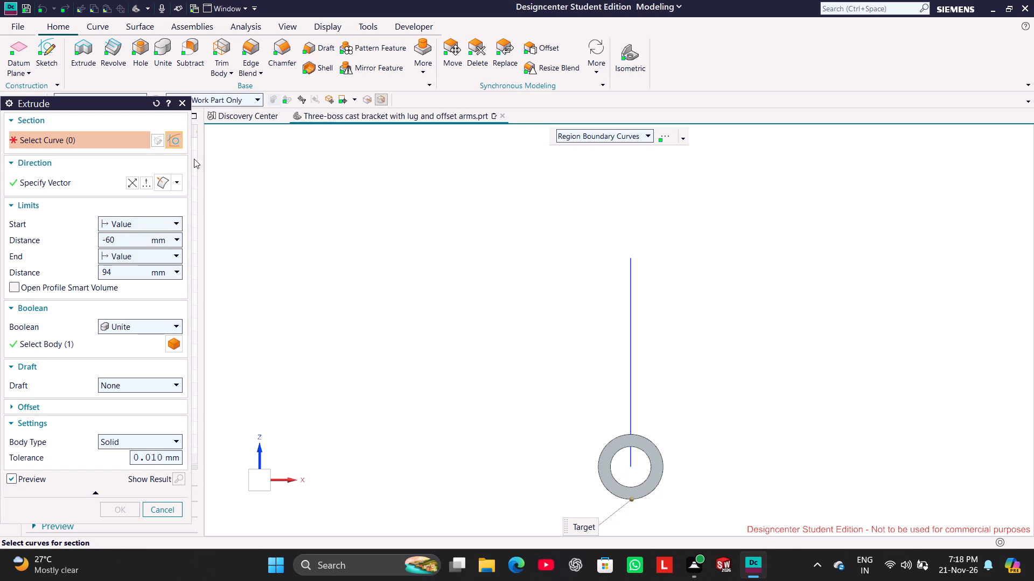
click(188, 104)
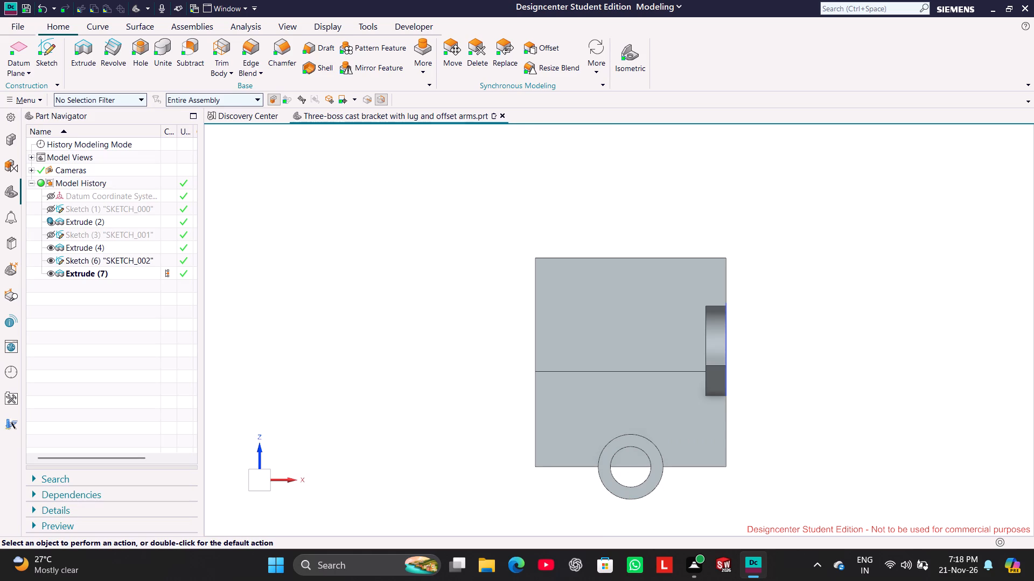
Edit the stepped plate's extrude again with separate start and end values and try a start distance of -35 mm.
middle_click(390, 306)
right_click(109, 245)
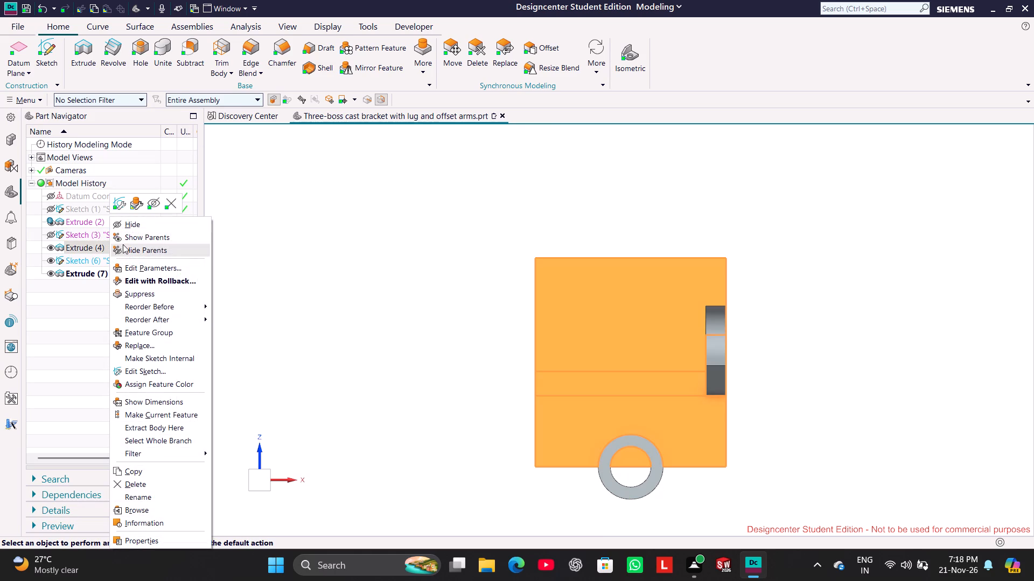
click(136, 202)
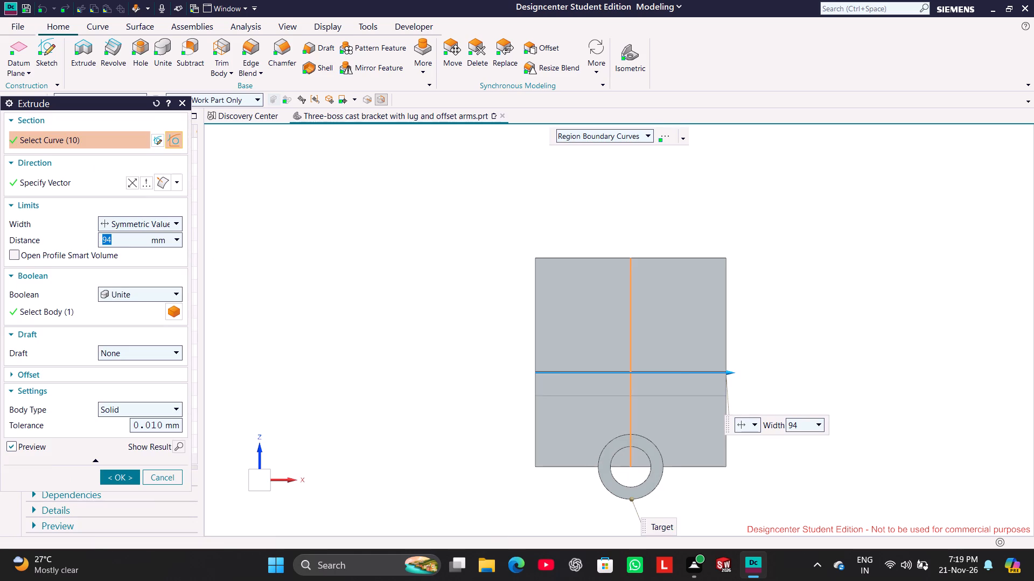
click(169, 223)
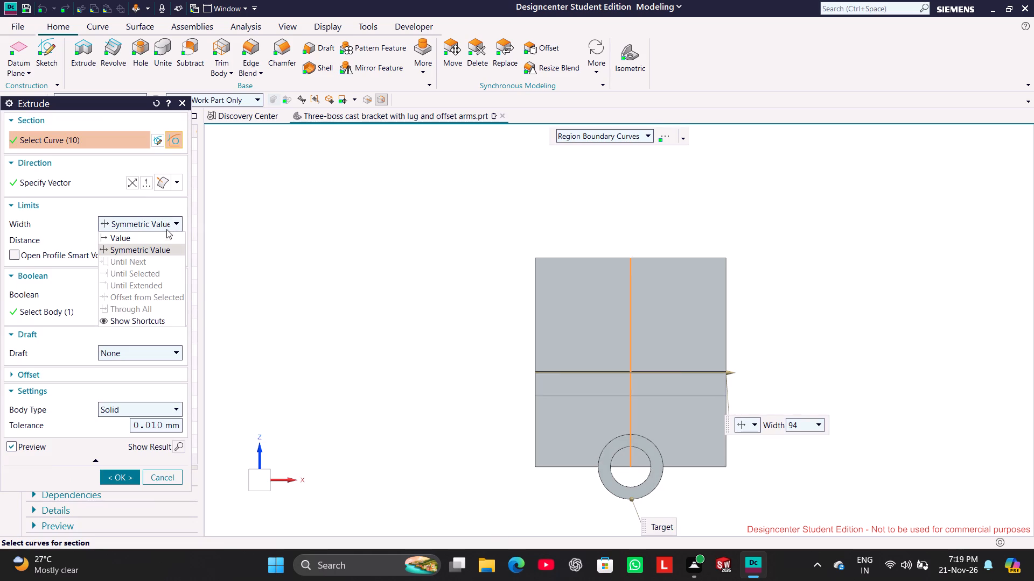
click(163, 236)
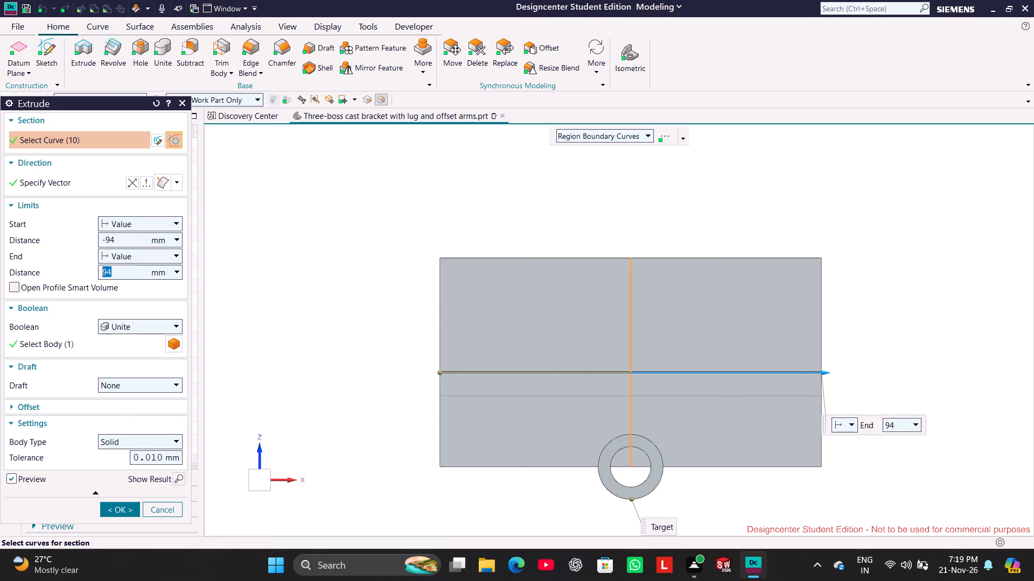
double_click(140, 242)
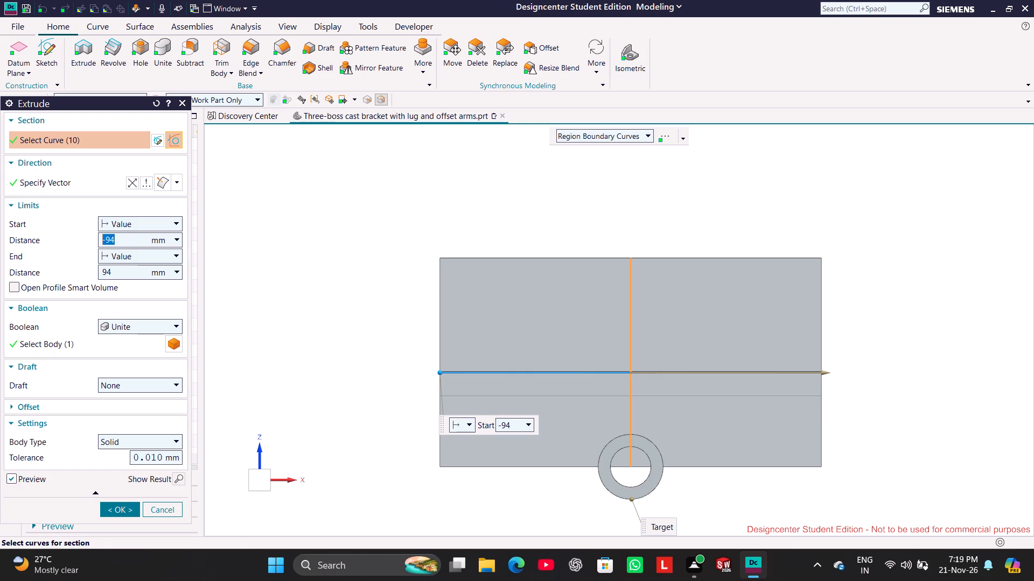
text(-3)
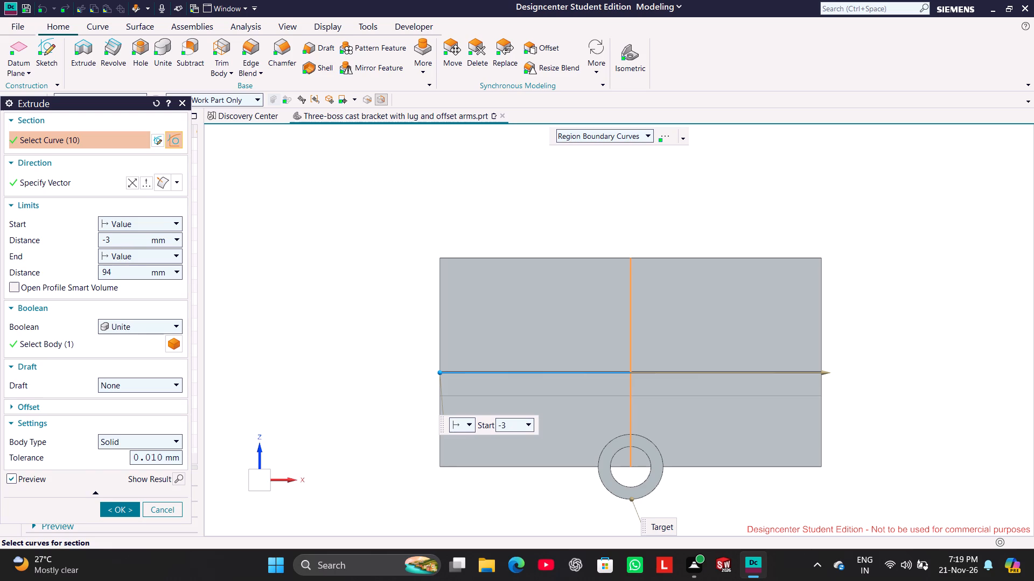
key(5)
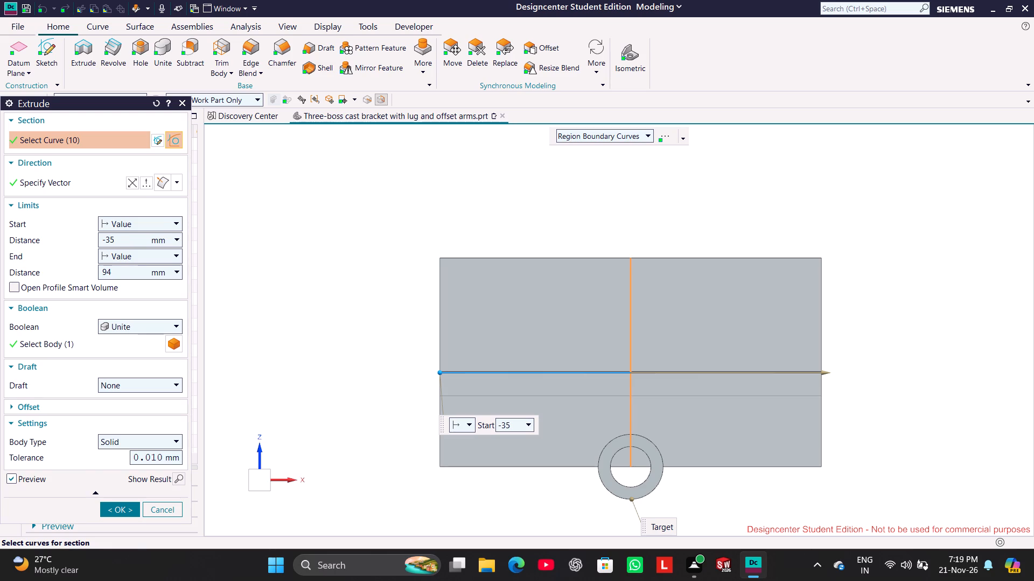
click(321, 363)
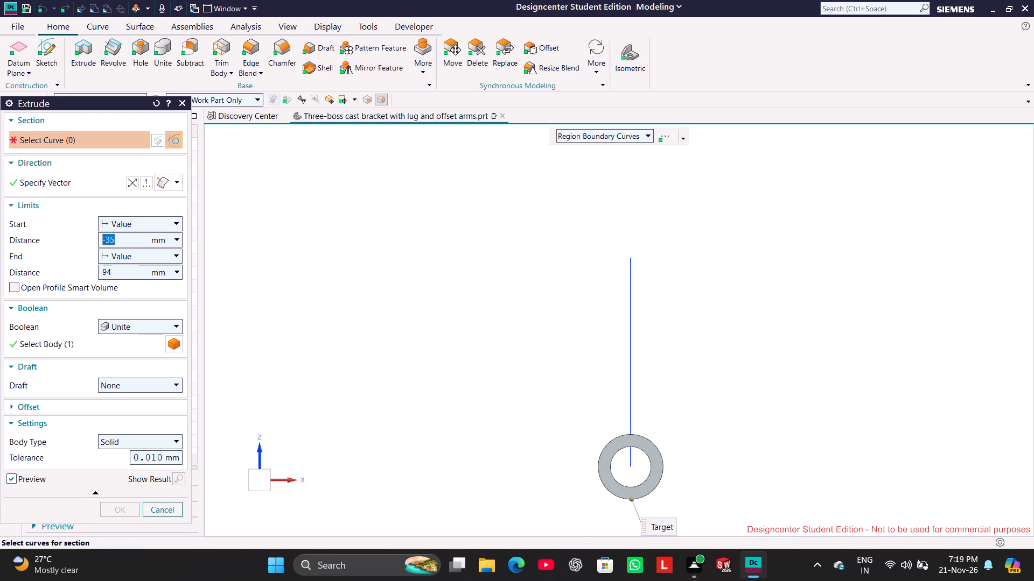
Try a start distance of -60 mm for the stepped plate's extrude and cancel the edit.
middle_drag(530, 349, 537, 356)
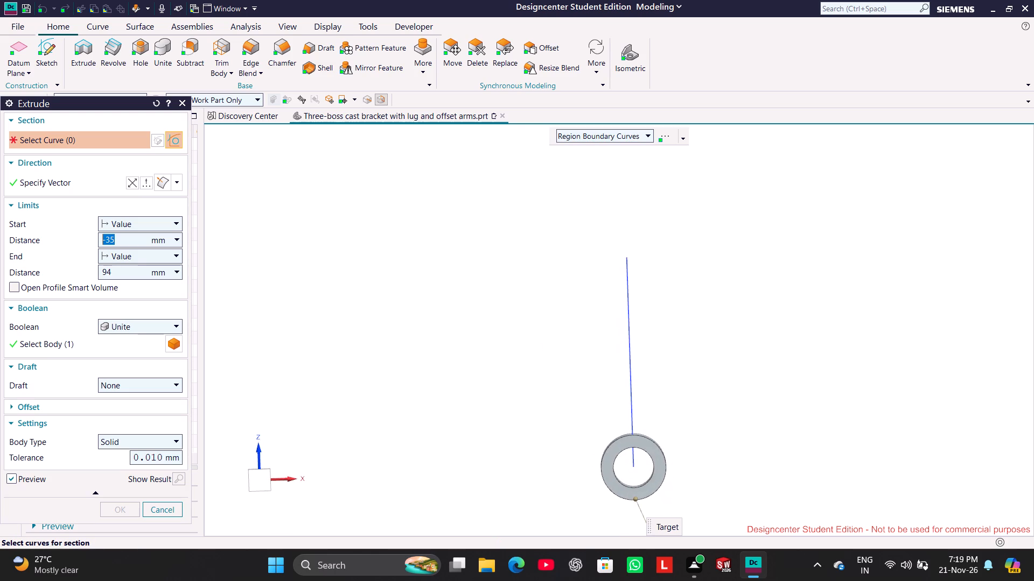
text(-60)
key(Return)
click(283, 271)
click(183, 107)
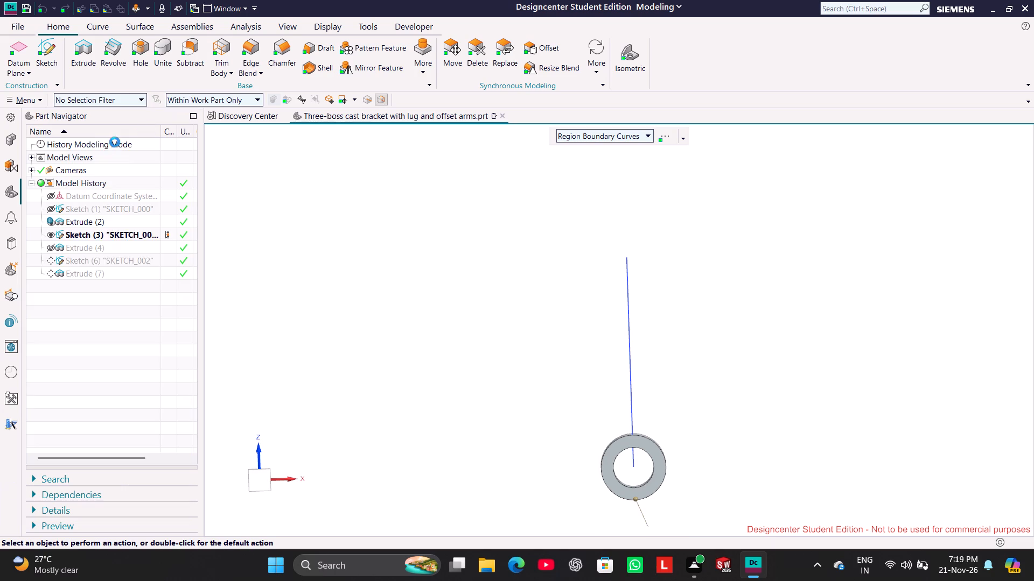
Edit the stepped plate's extrude to use separate start and end values, with a start distance of -35 mm.
click(258, 483)
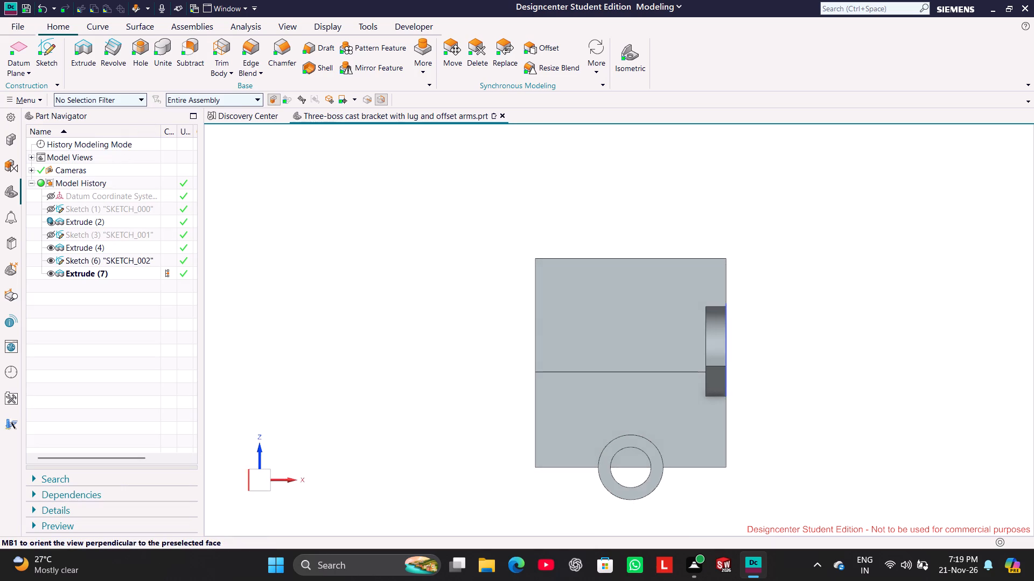
right_click(96, 251)
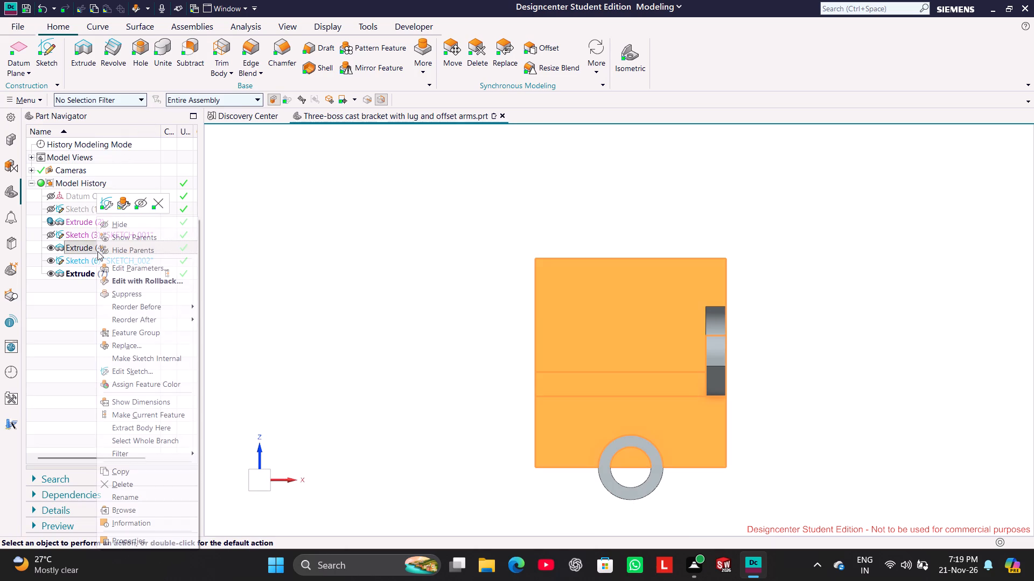
click(126, 207)
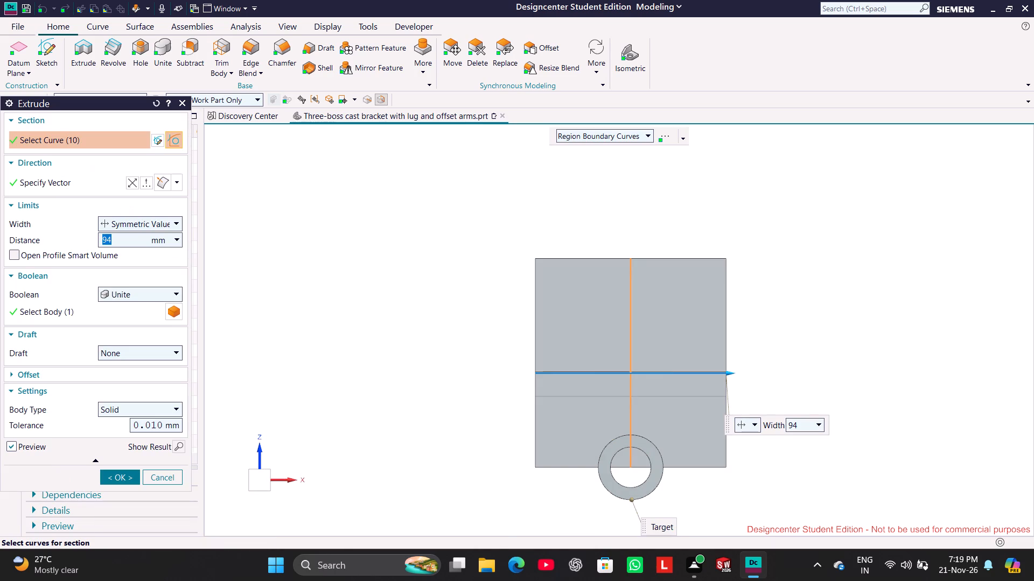
click(178, 223)
click(166, 245)
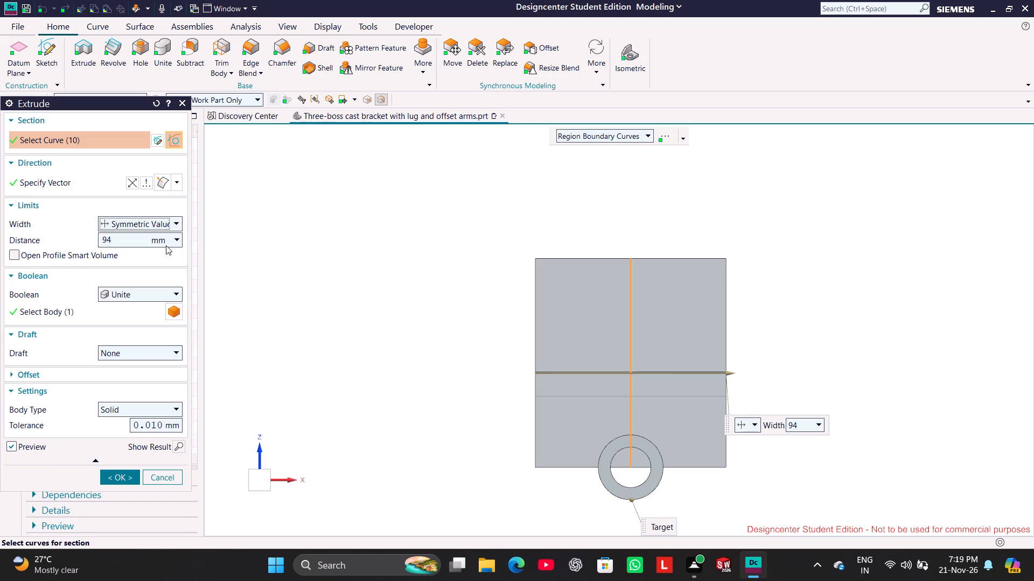
click(168, 225)
click(163, 237)
double_click(135, 243)
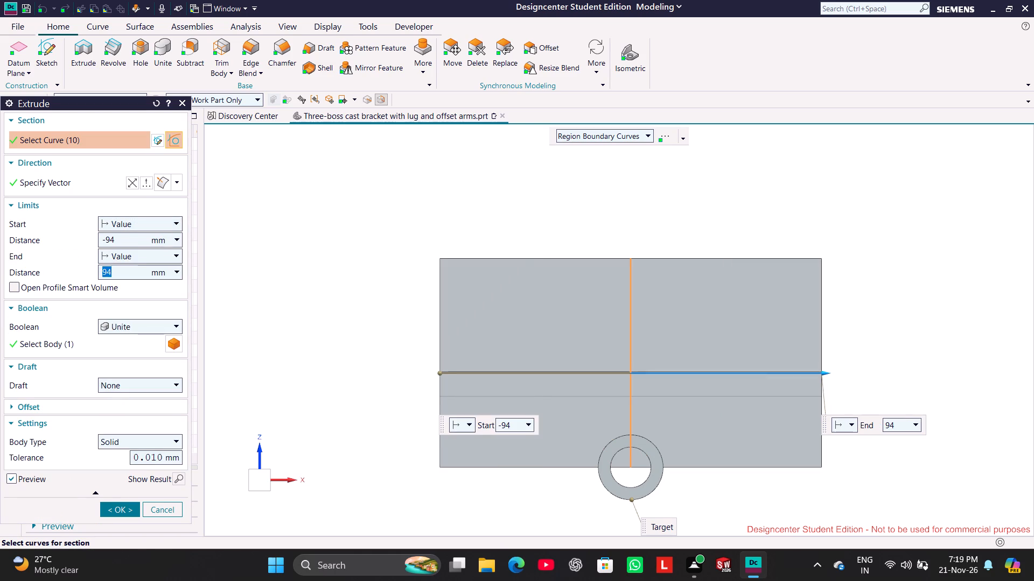
text(-90)
key(Return)
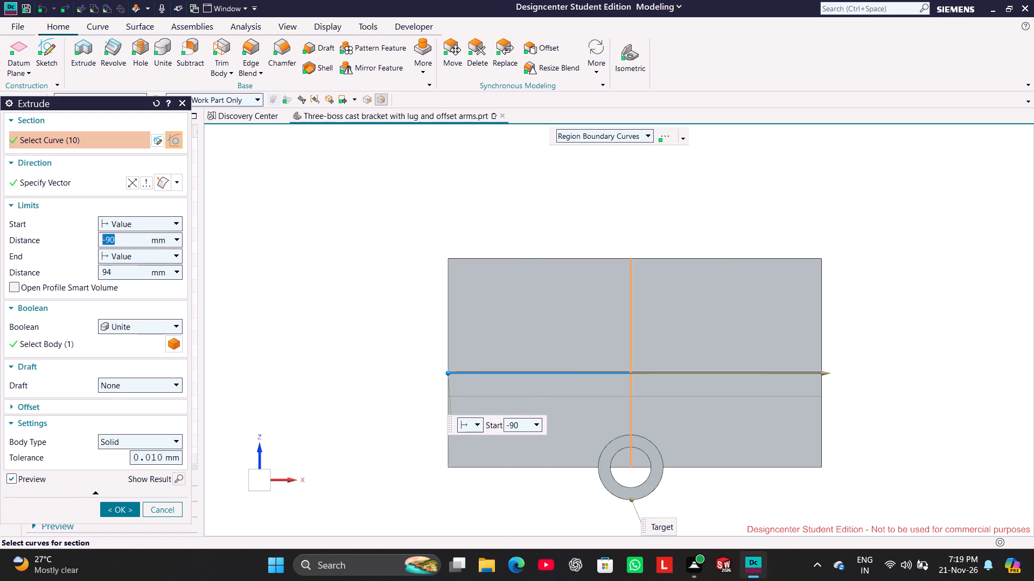
text(-35)
key(Return)
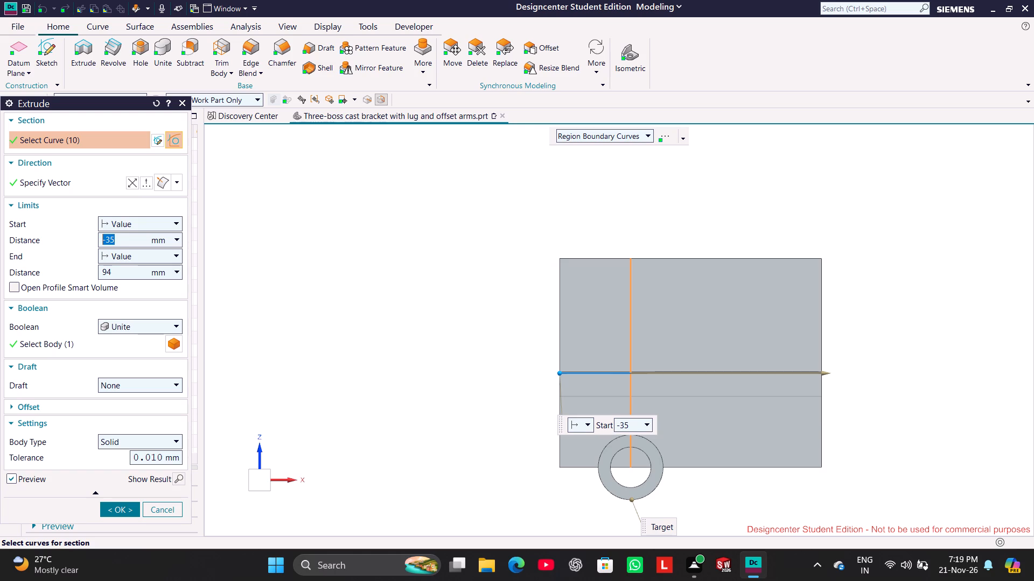
Set the stepped plate extrude's end distance to 59 mm and accept the edit.
double_click(123, 269)
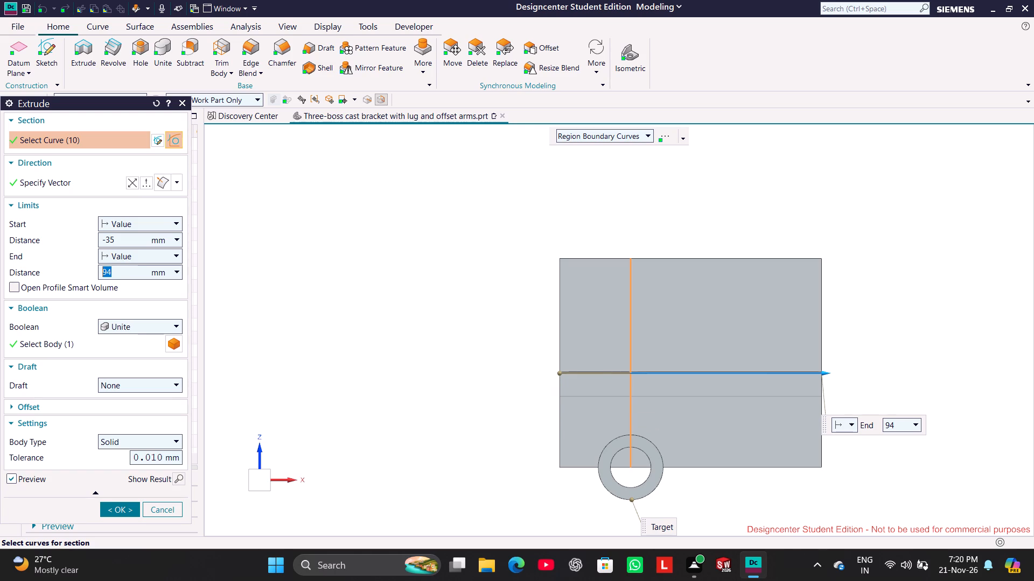
text(59)
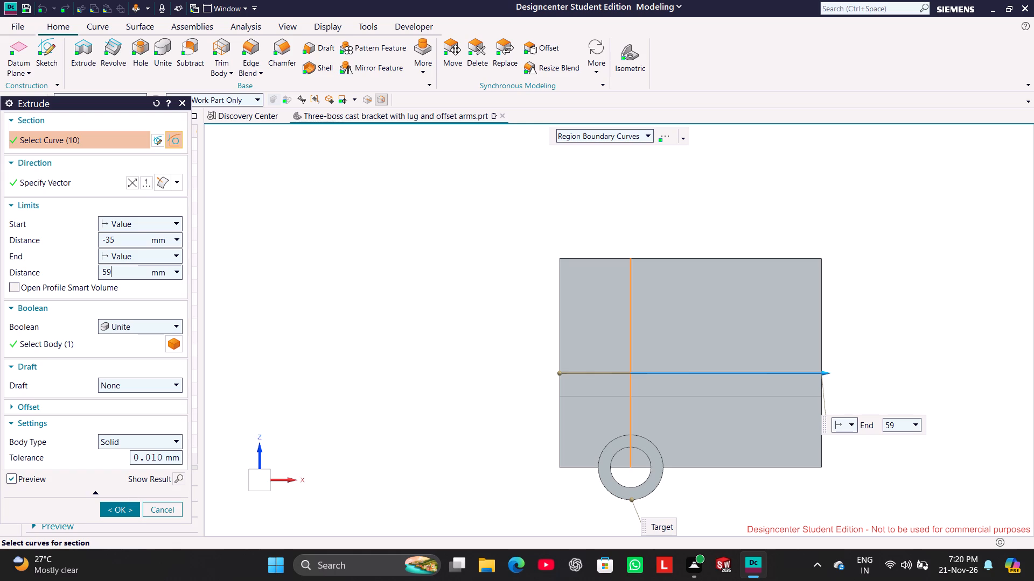
key(Return)
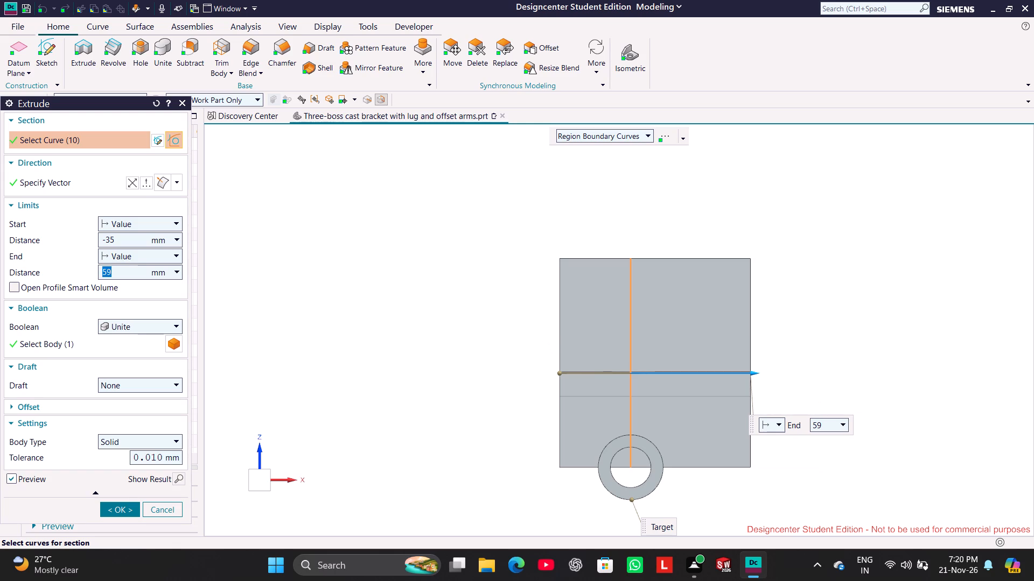
click(110, 512)
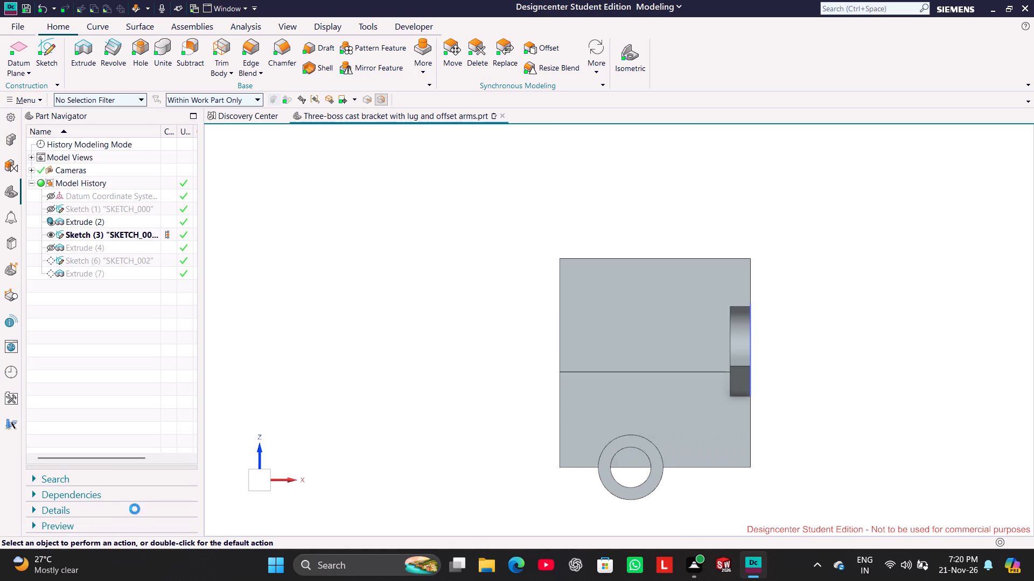
Start extruding the ring region at the offset arm's end, enter an end distance of 7 mm and reverse the direction.
middle_drag(466, 379, 424, 389)
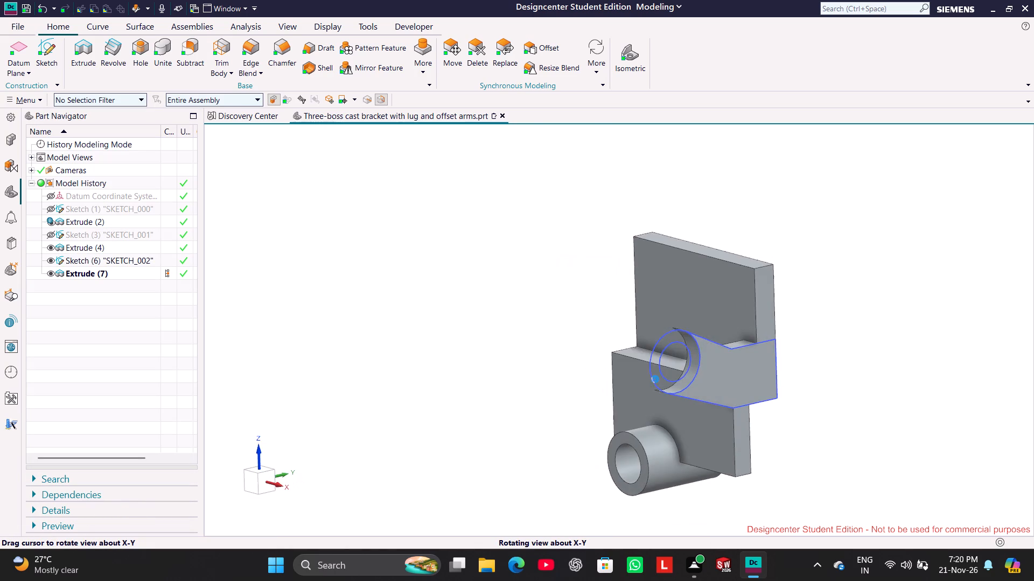
middle_drag(424, 389, 423, 390)
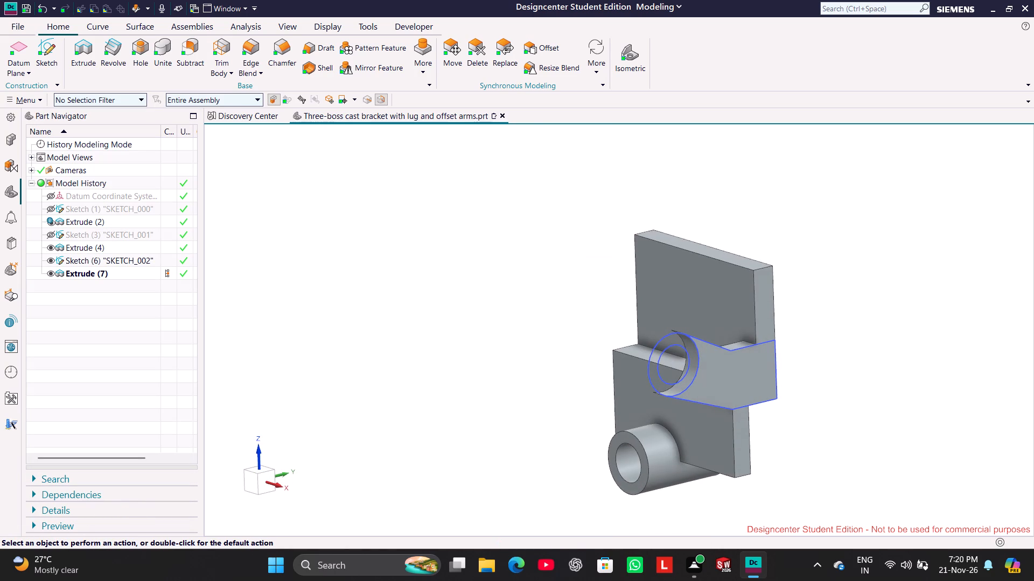
click(631, 65)
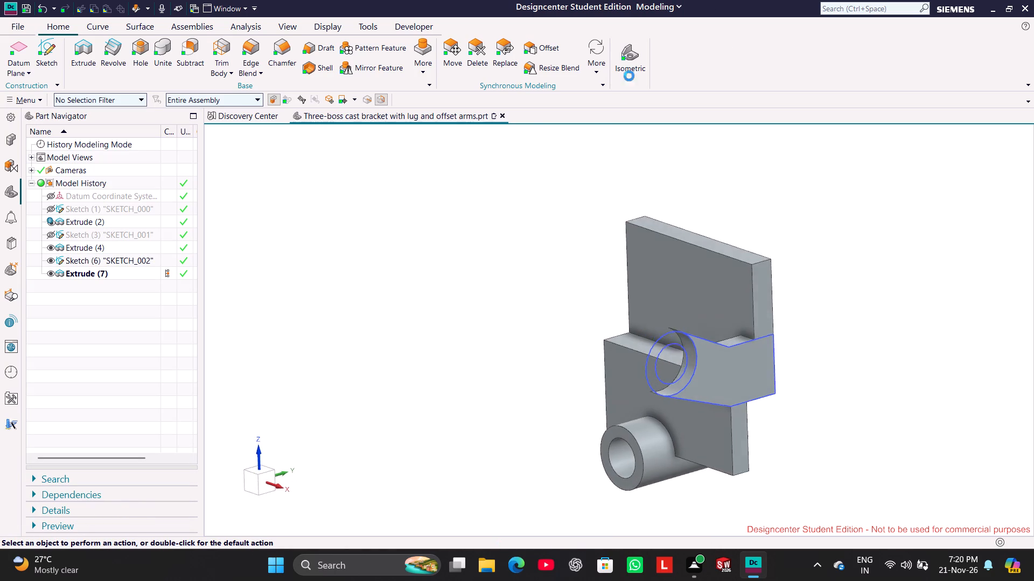
click(80, 53)
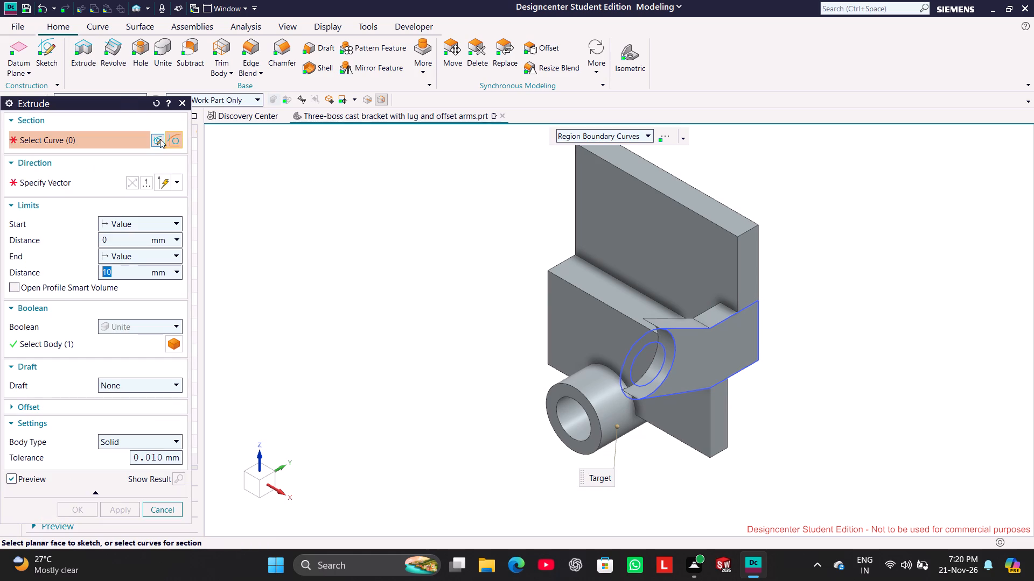
click(642, 343)
middle_drag(434, 341, 443, 348)
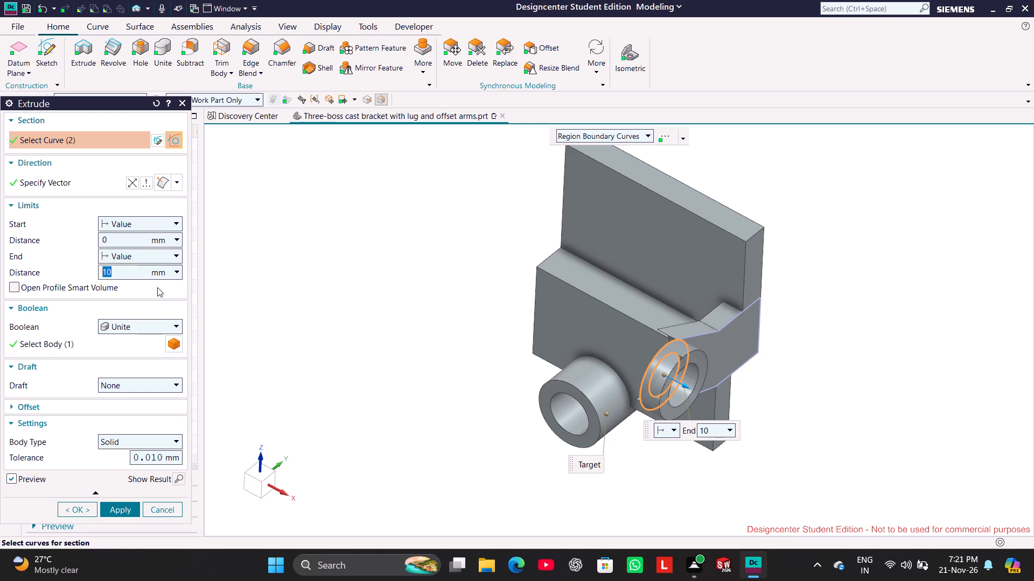
key(7)
key(Return)
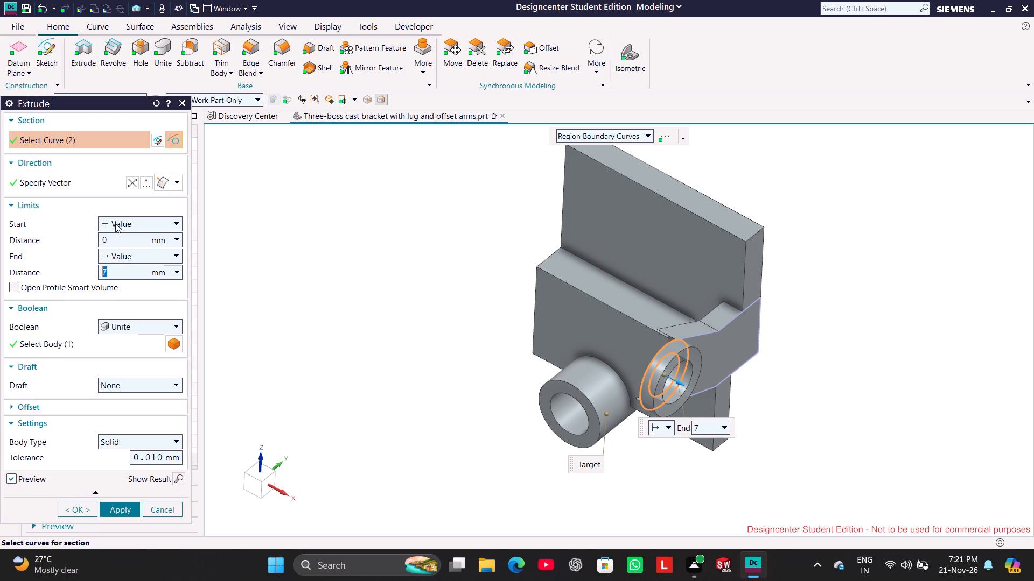
double_click(128, 242)
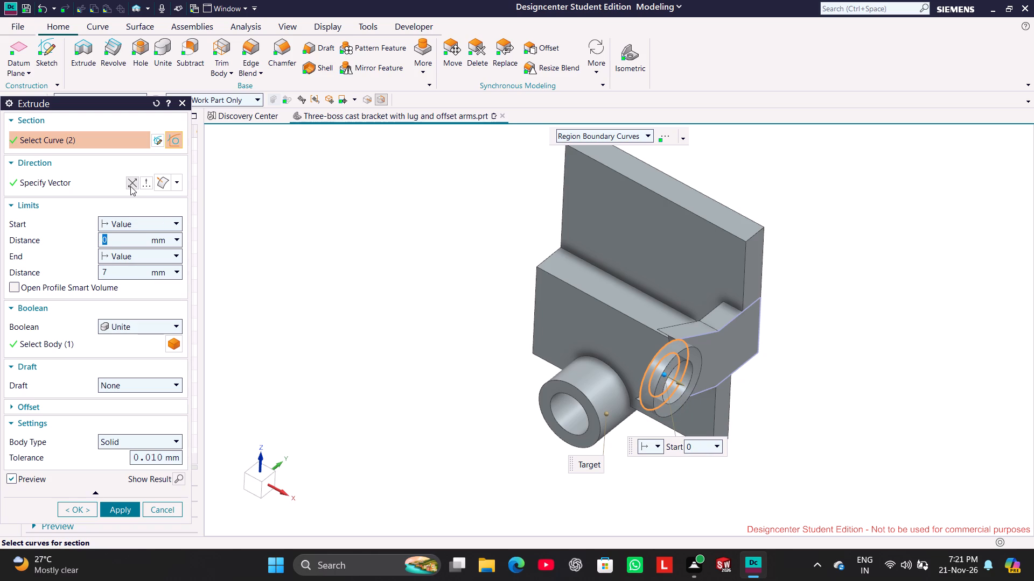
click(130, 186)
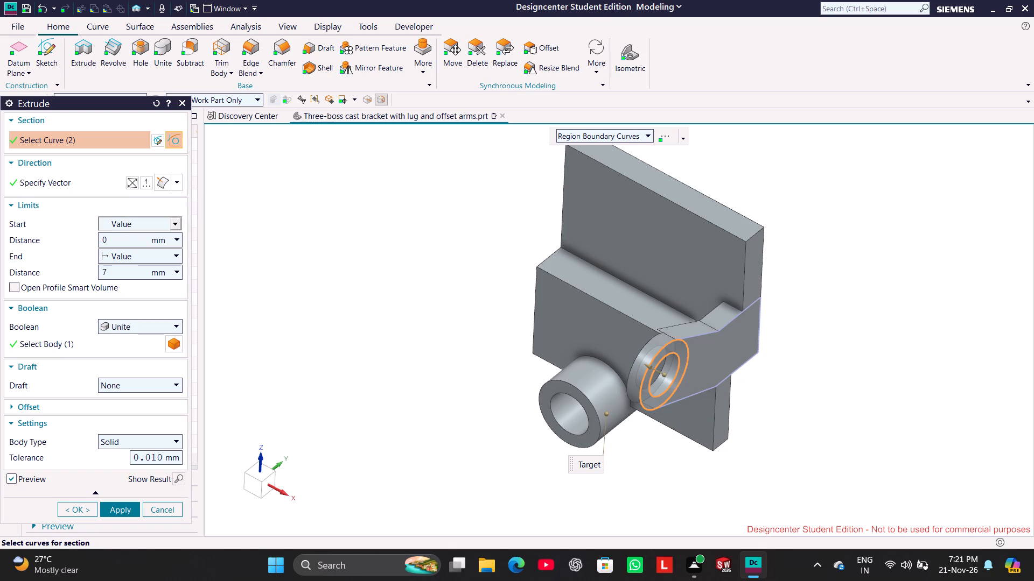
Set the ring extrude's end distance to 13 mm and start distance to -7 mm, and create it united with the body.
double_click(119, 270)
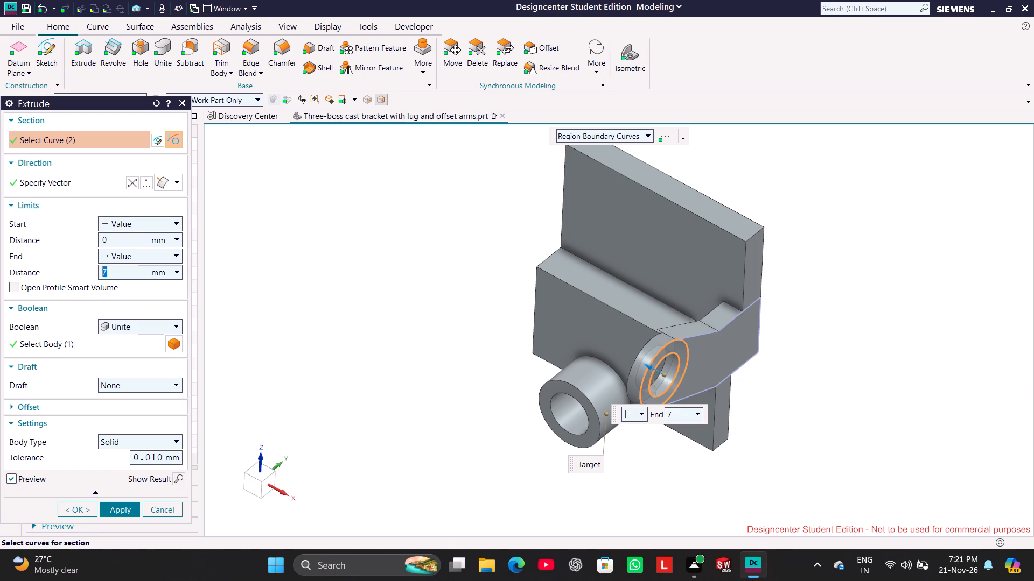
text(13)
key(Return)
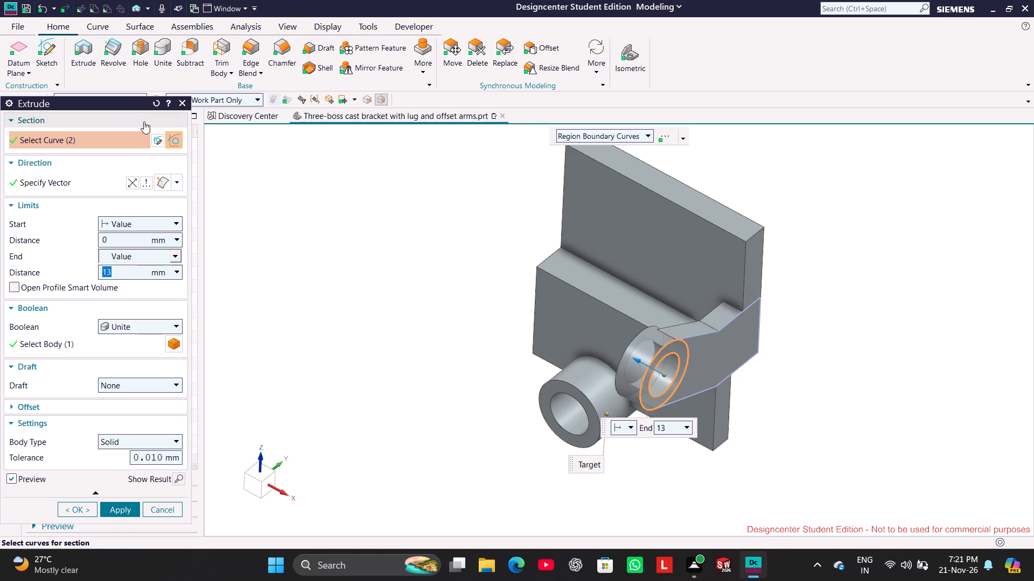
double_click(128, 245)
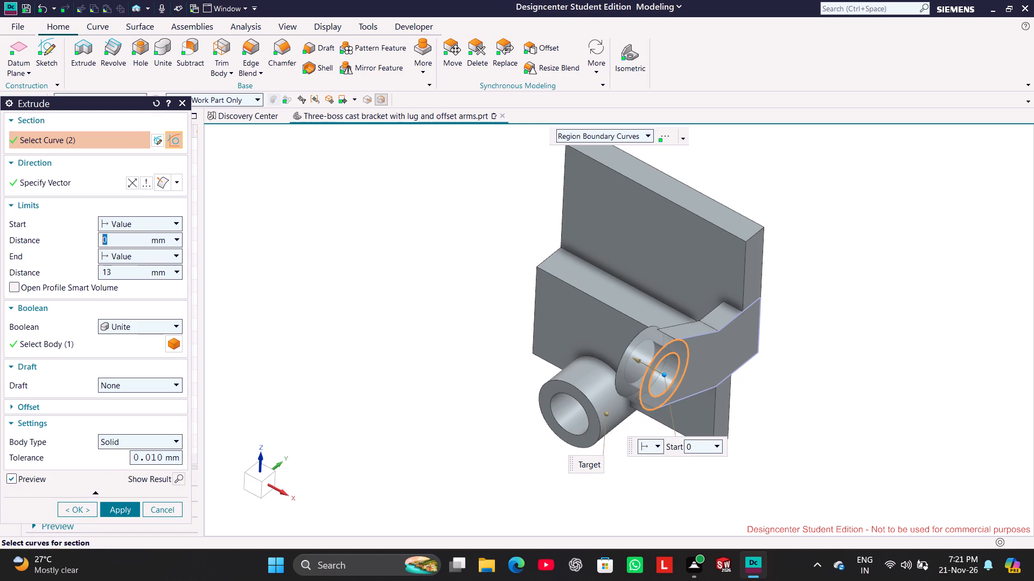
text(-7)
key(Return)
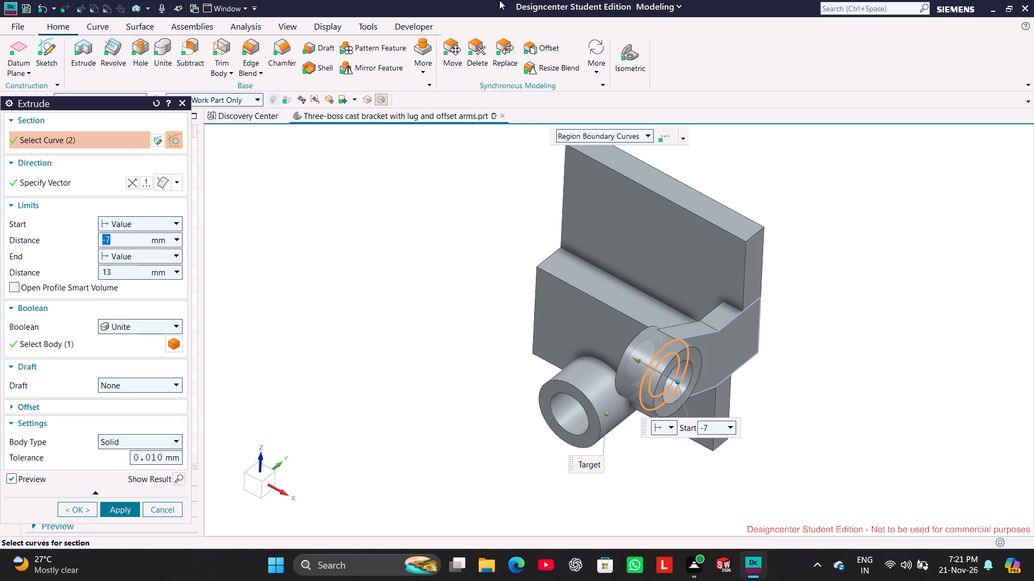
middle_drag(467, 290, 480, 346)
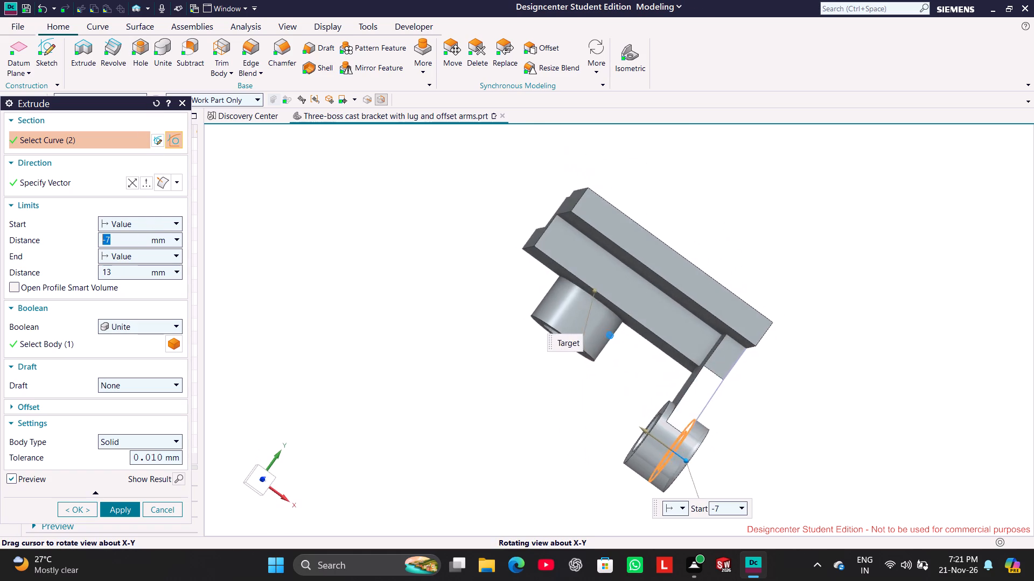
middle_drag(480, 346, 474, 318)
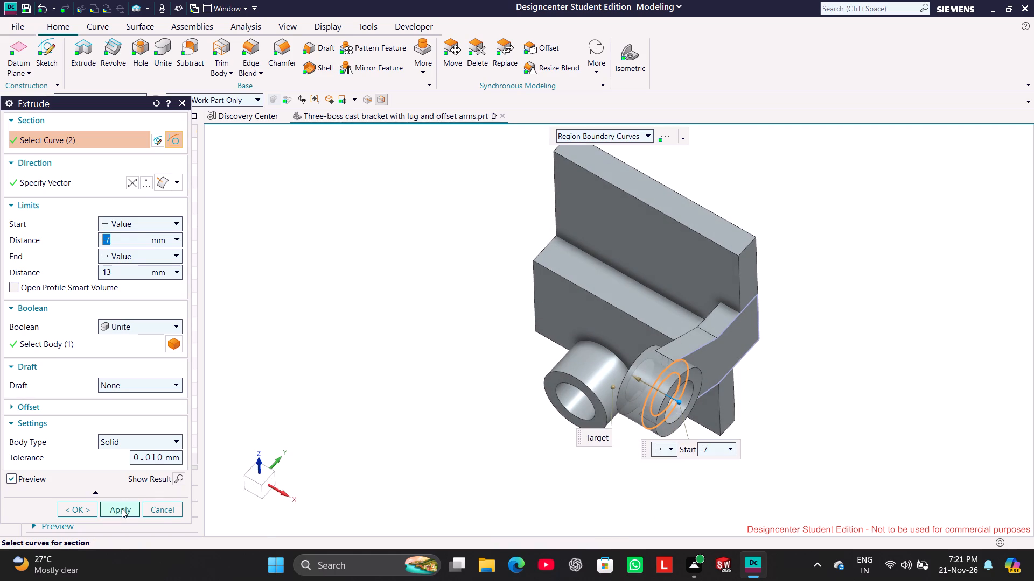
click(122, 509)
click(168, 514)
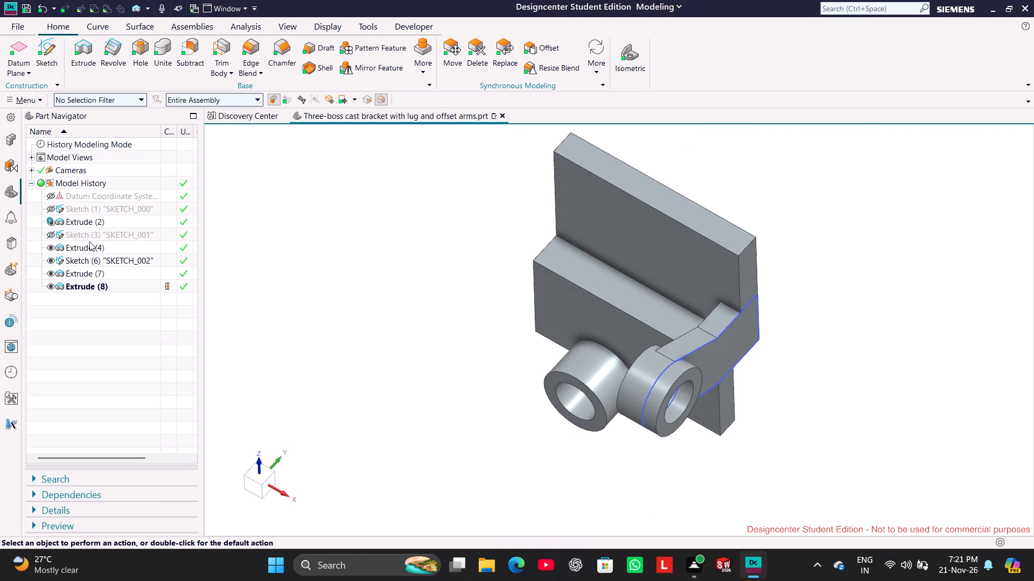
Hide the offset arm's sketch, SKETCH_002.
click(49, 258)
click(369, 294)
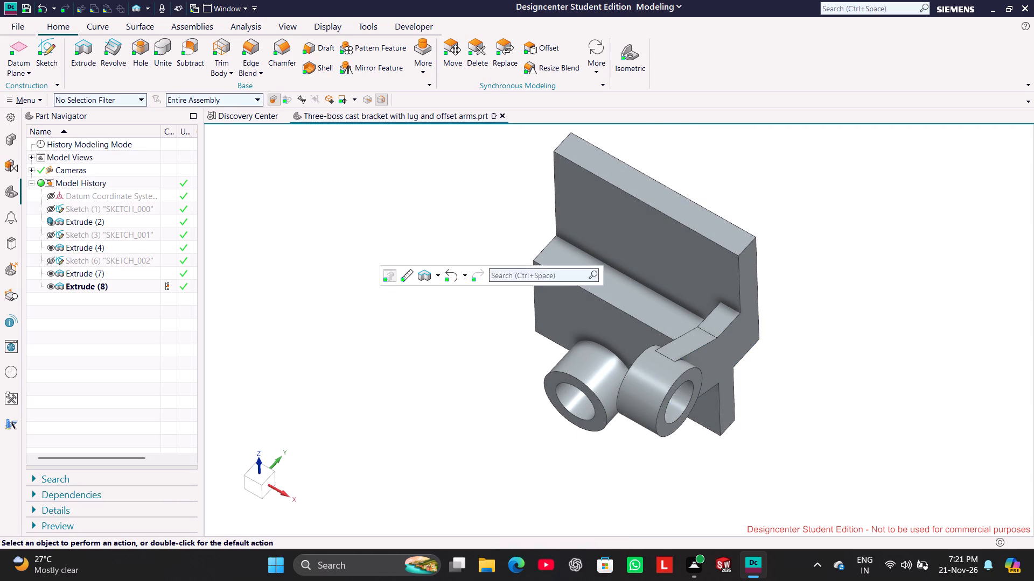
Examine the offset arm and its ring boss against the stepped plate and lower boss from several sides.
click(631, 68)
middle_drag(374, 215, 347, 206)
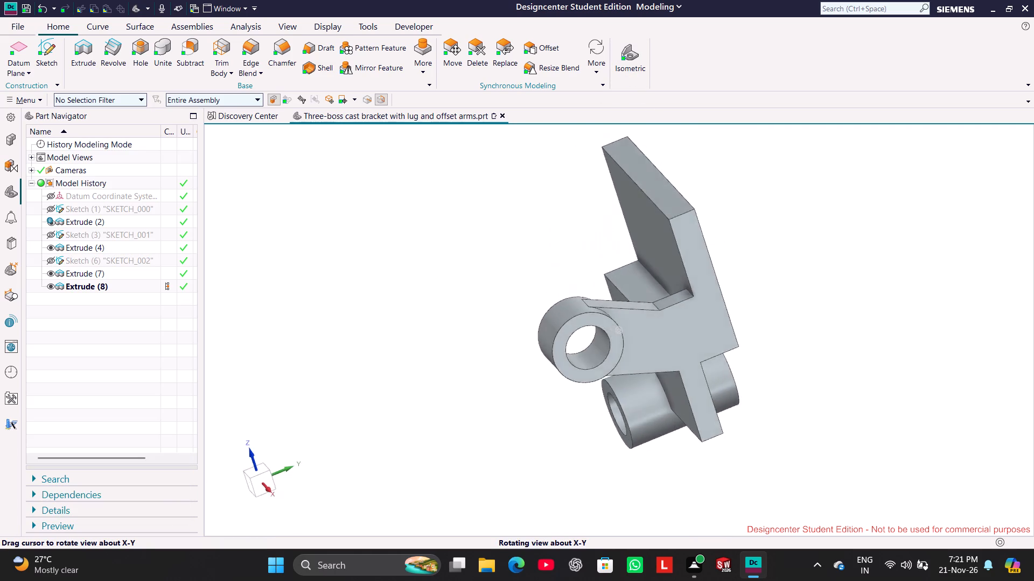
middle_drag(347, 206, 353, 202)
click(640, 62)
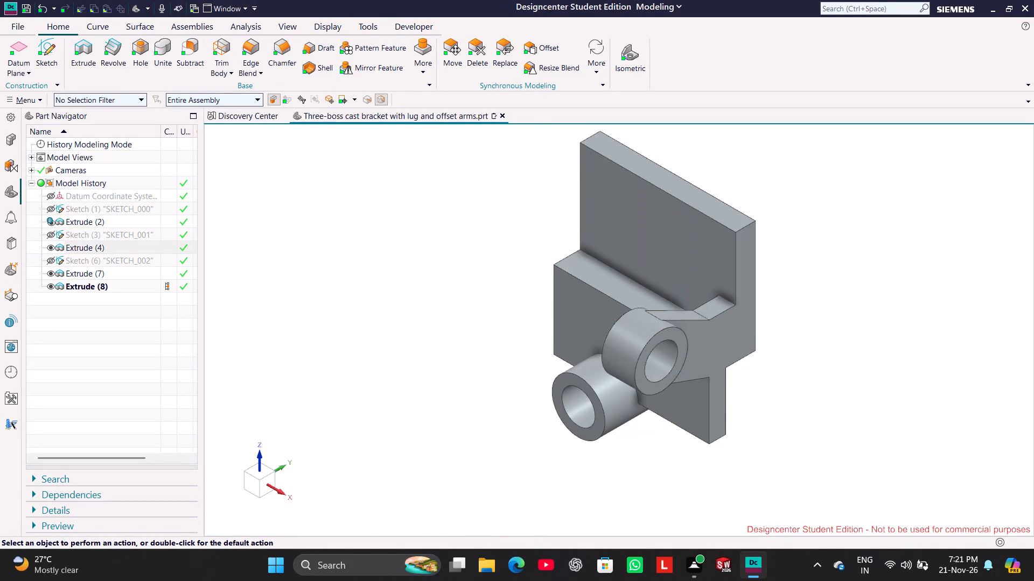
middle_drag(409, 352, 476, 387)
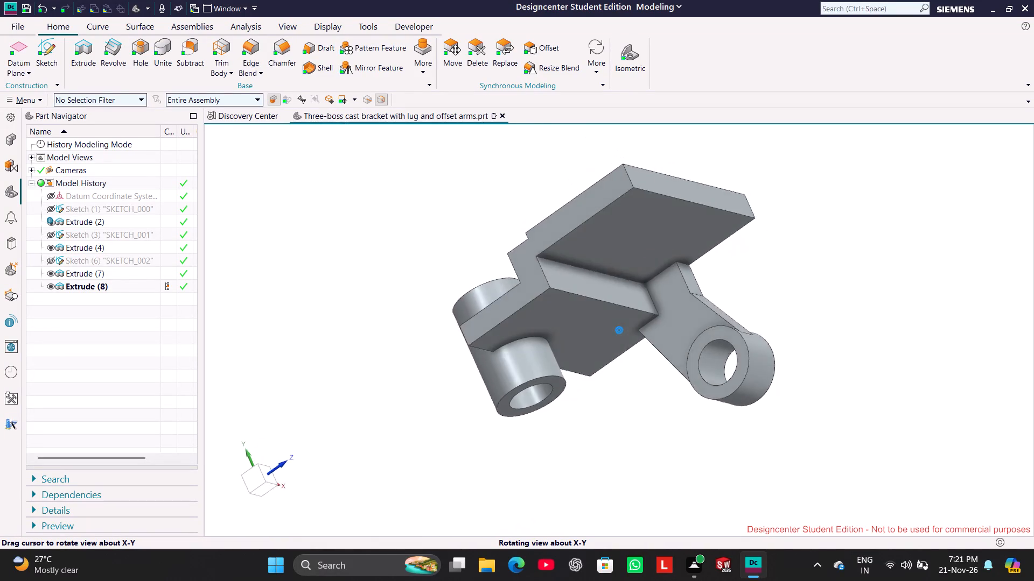
middle_drag(476, 387, 385, 396)
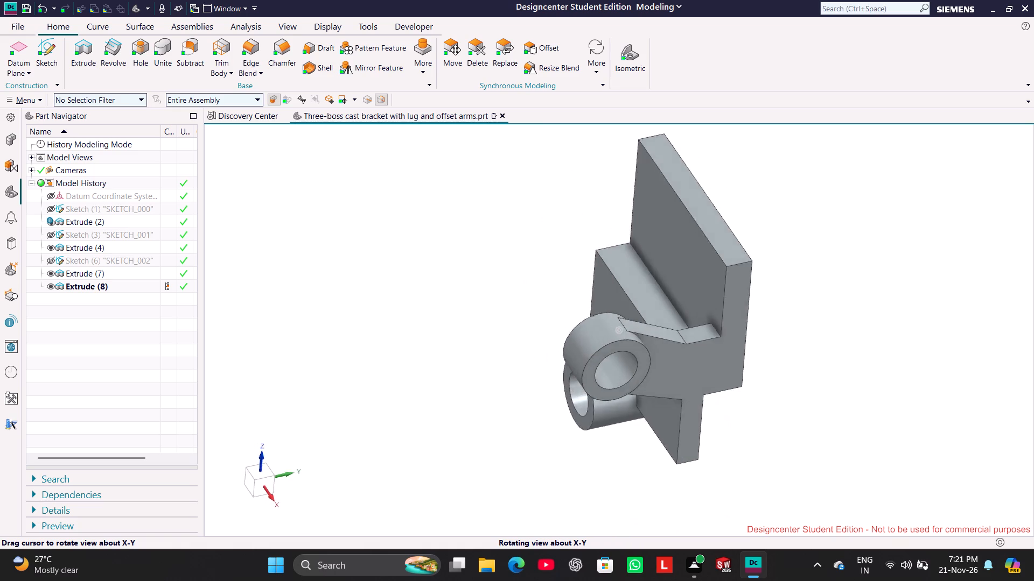
middle_drag(385, 396, 375, 387)
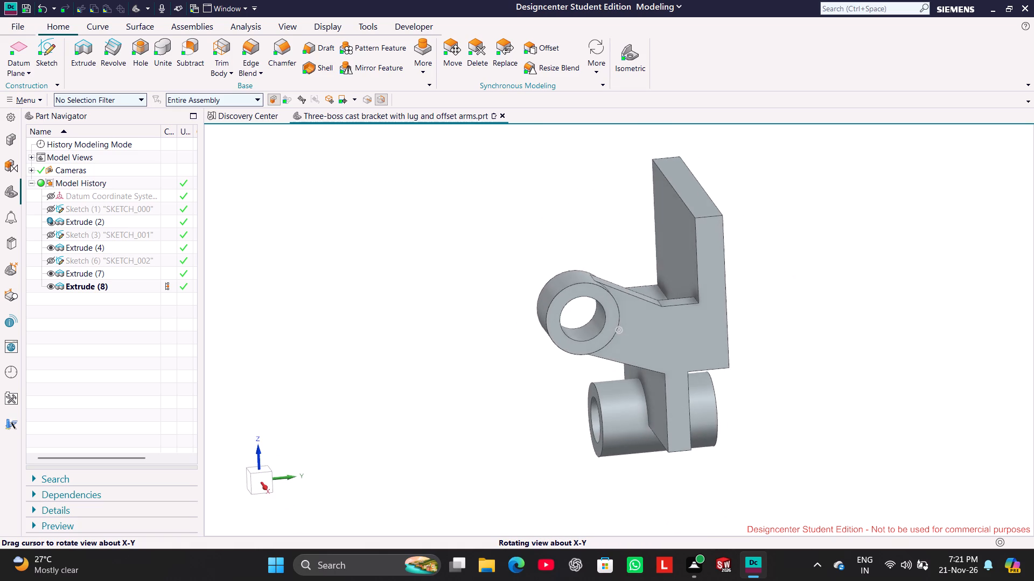
middle_drag(375, 387, 405, 417)
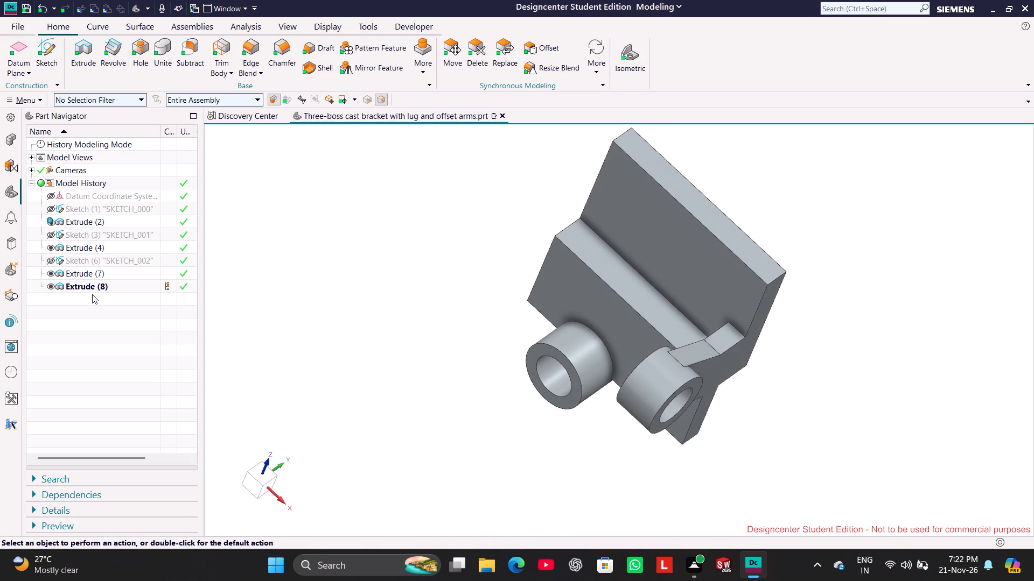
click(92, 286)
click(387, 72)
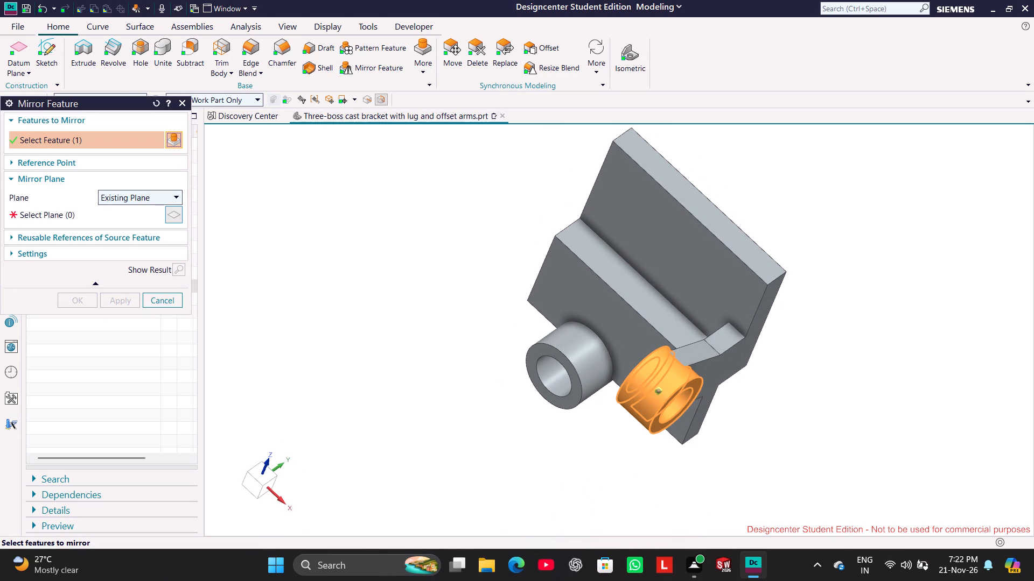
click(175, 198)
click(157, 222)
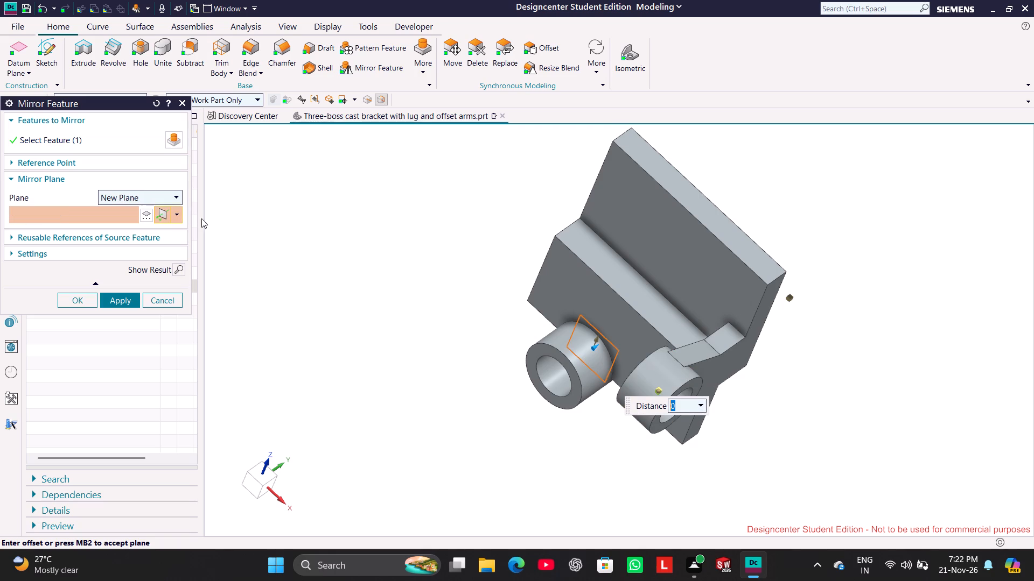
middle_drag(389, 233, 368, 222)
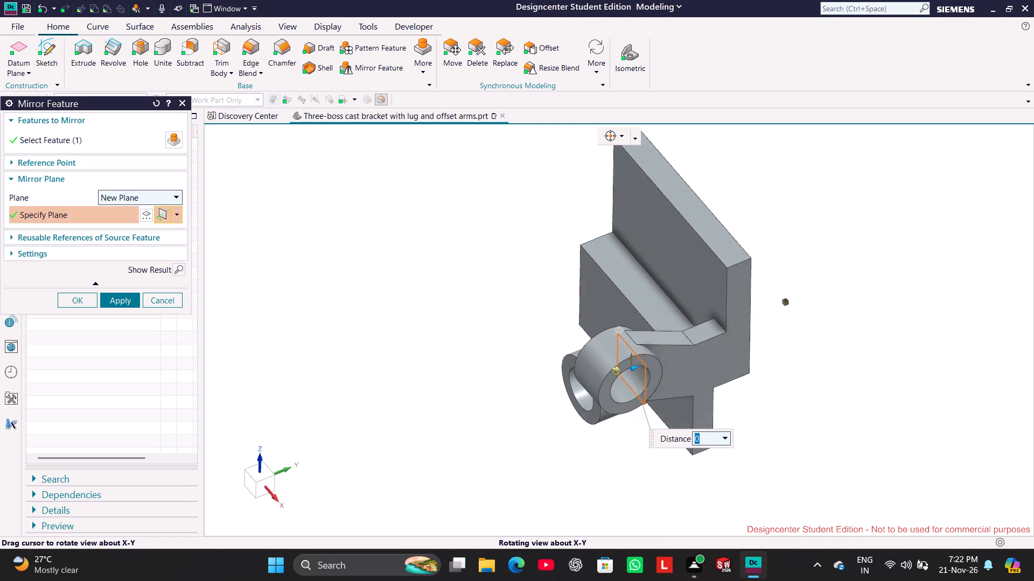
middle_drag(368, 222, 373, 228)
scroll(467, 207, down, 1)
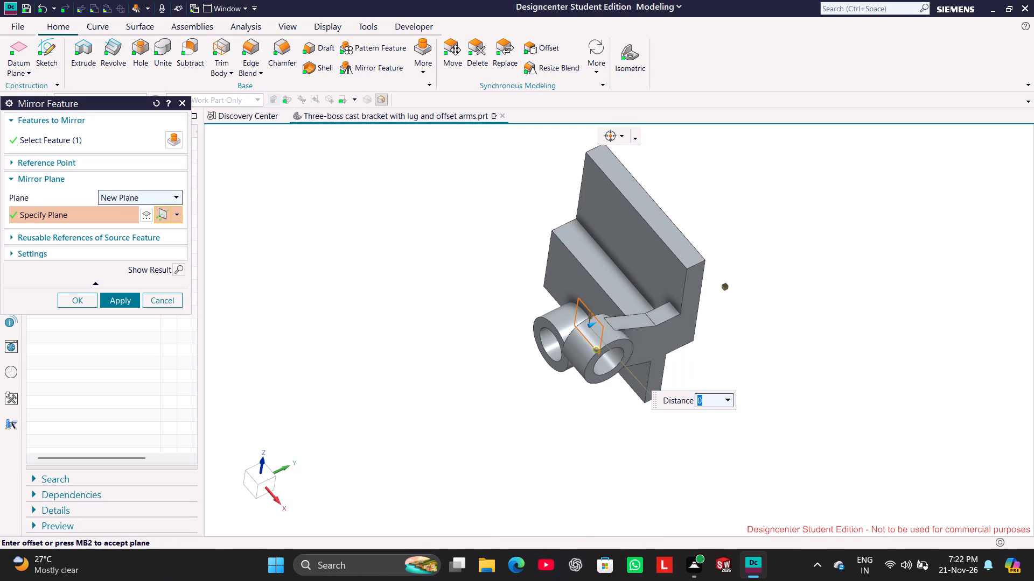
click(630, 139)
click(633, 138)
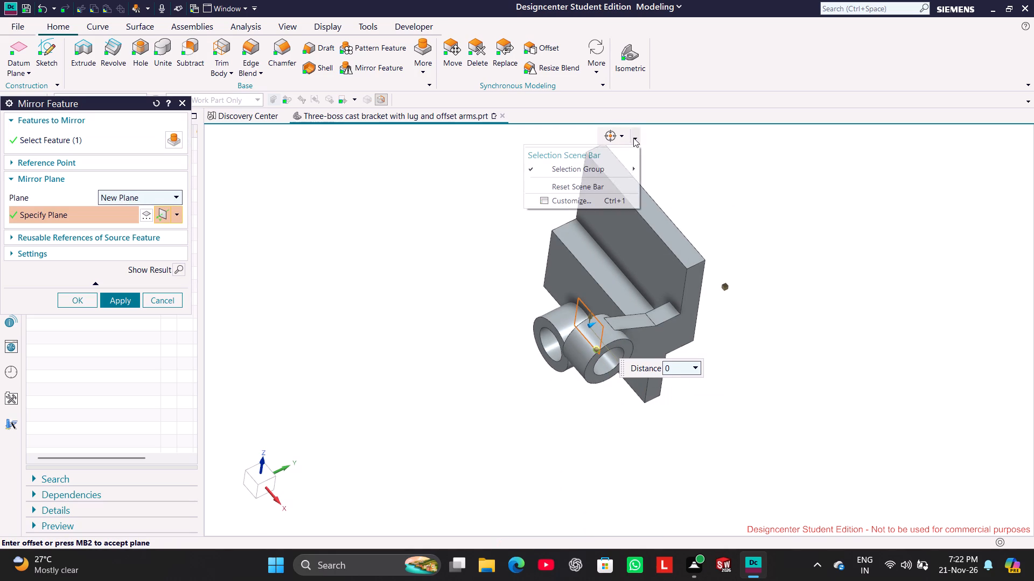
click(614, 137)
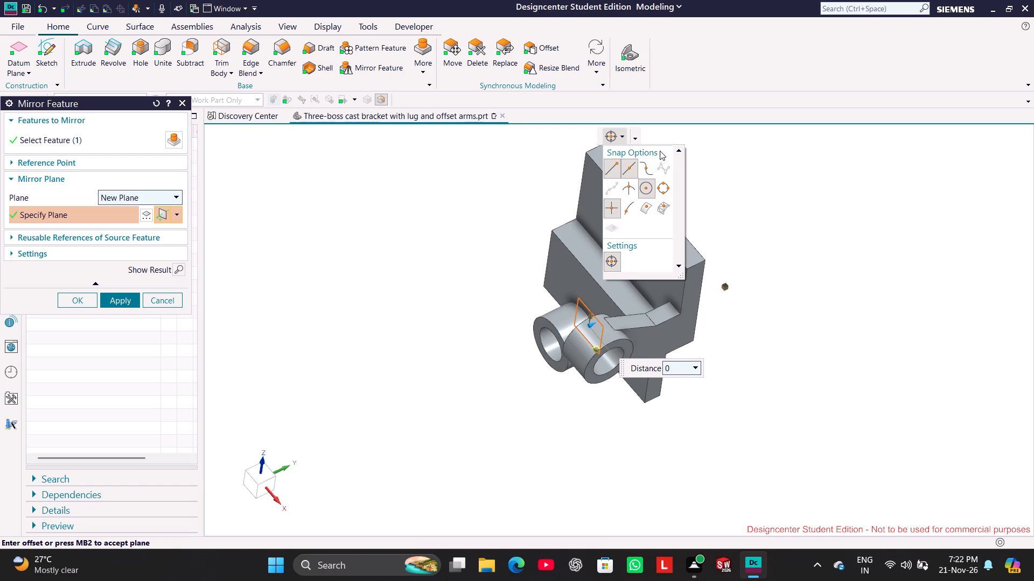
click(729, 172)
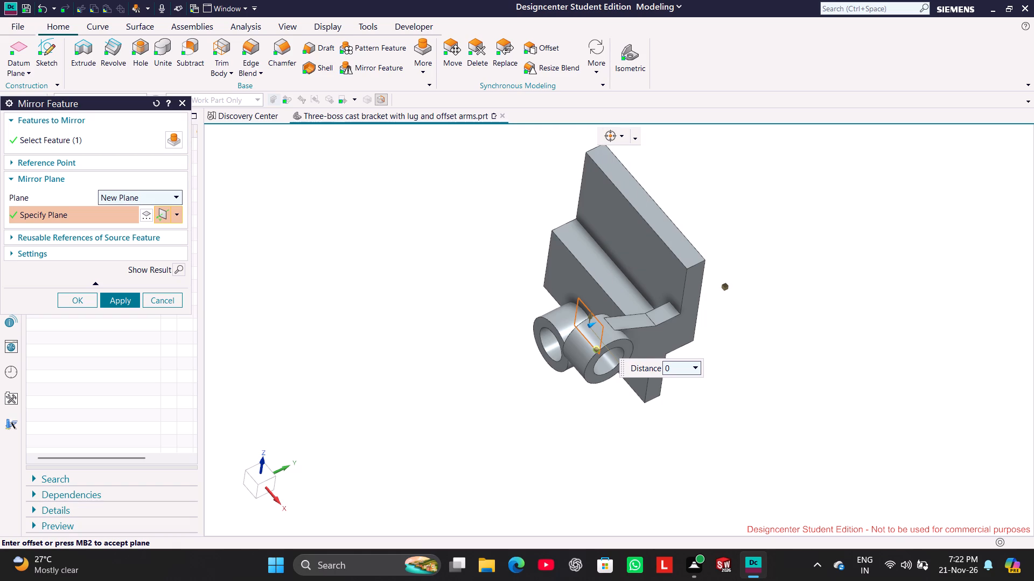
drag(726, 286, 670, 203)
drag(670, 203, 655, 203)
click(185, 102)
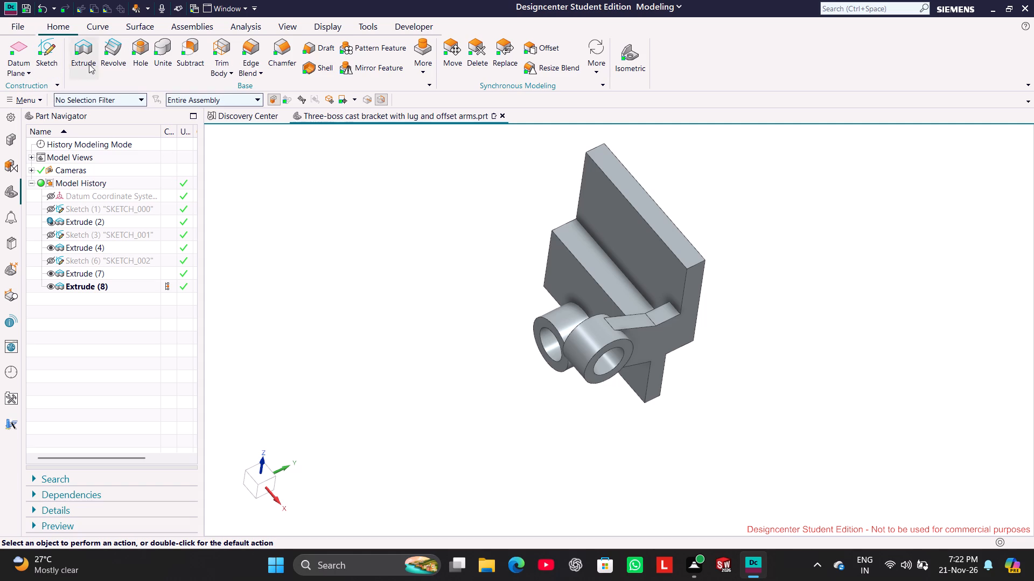
Create a datum plane offset 94/2 mm inward from the plate's side face that carries the offset arm.
click(29, 74)
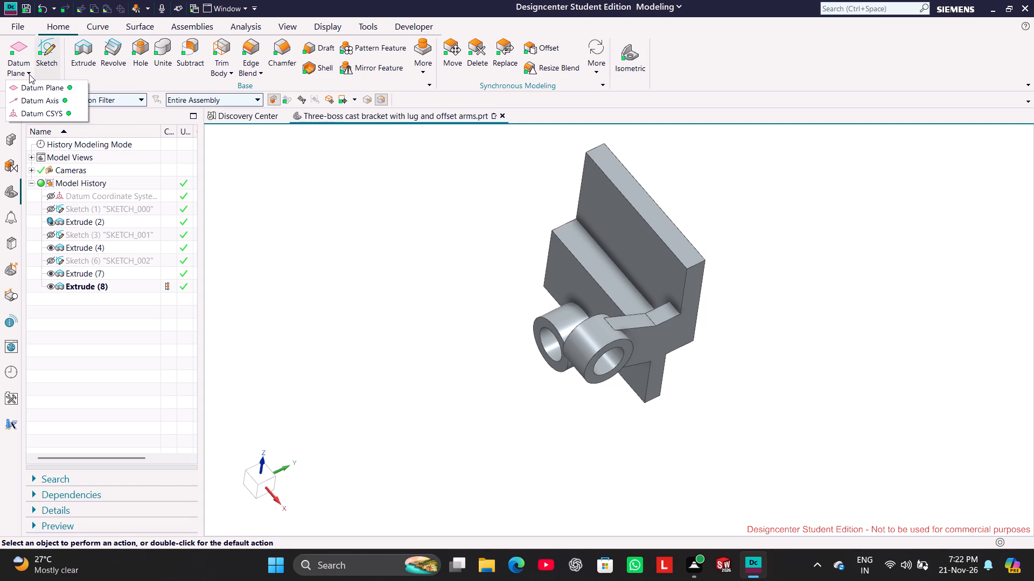
click(36, 84)
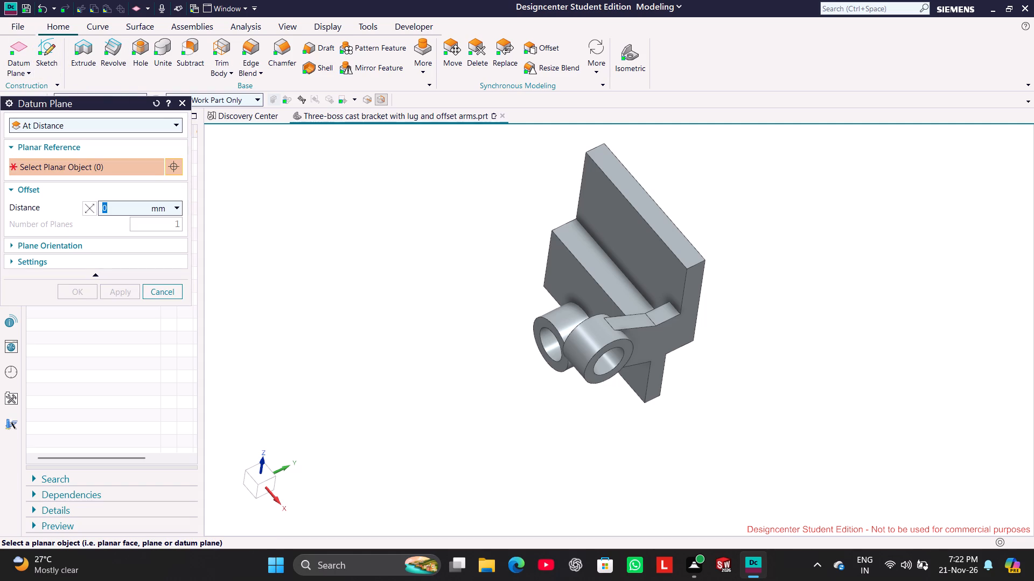
click(697, 276)
middle_drag(456, 196, 514, 256)
click(585, 227)
middle_drag(404, 264, 325, 190)
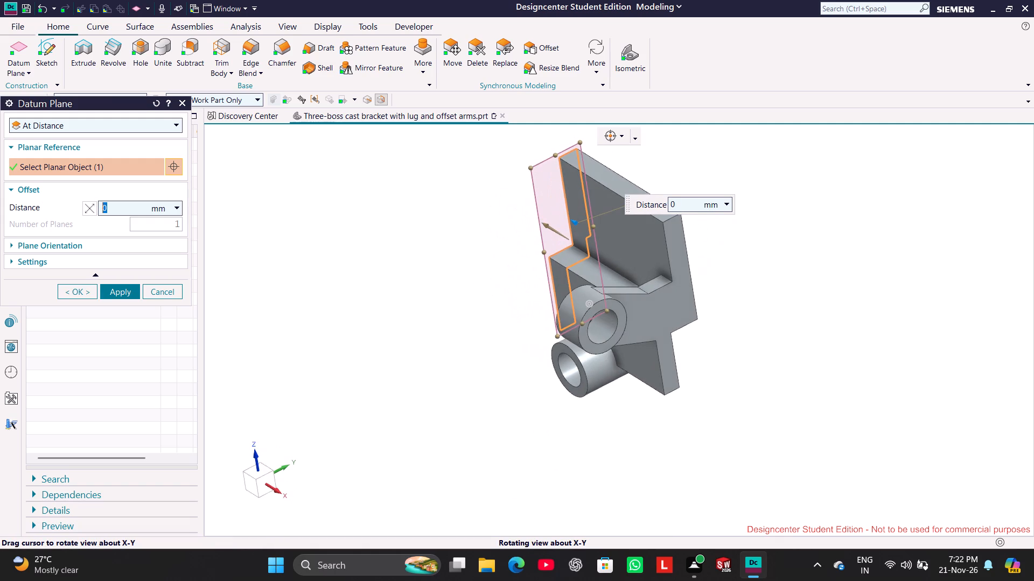
middle_drag(325, 190, 338, 189)
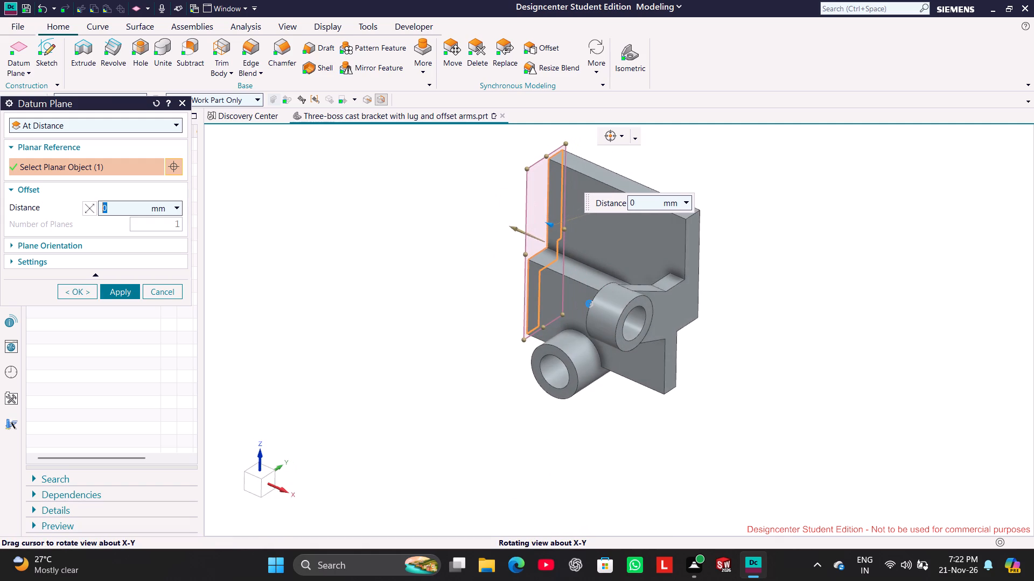
middle_drag(338, 189, 339, 190)
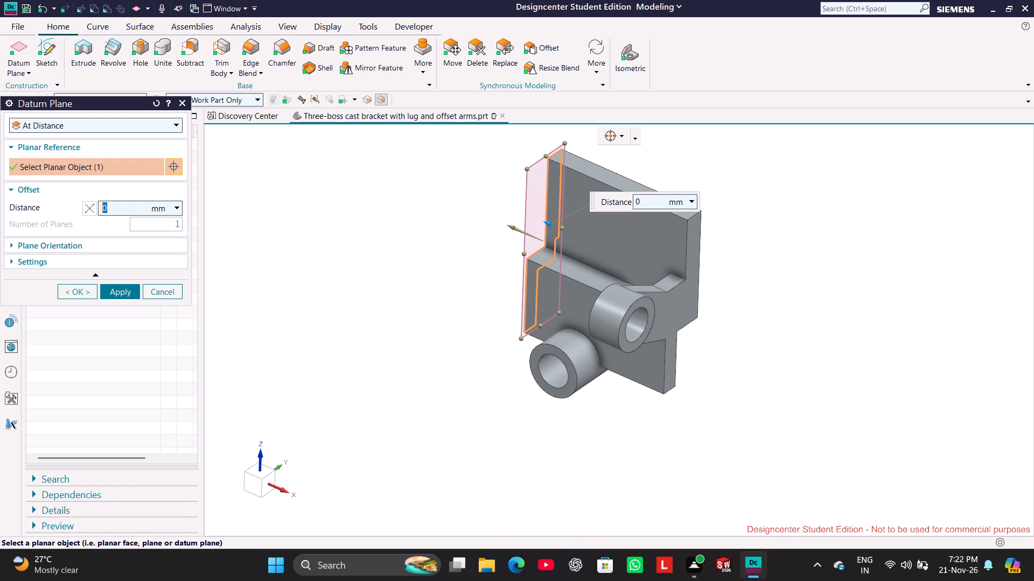
middle_drag(357, 206, 360, 226)
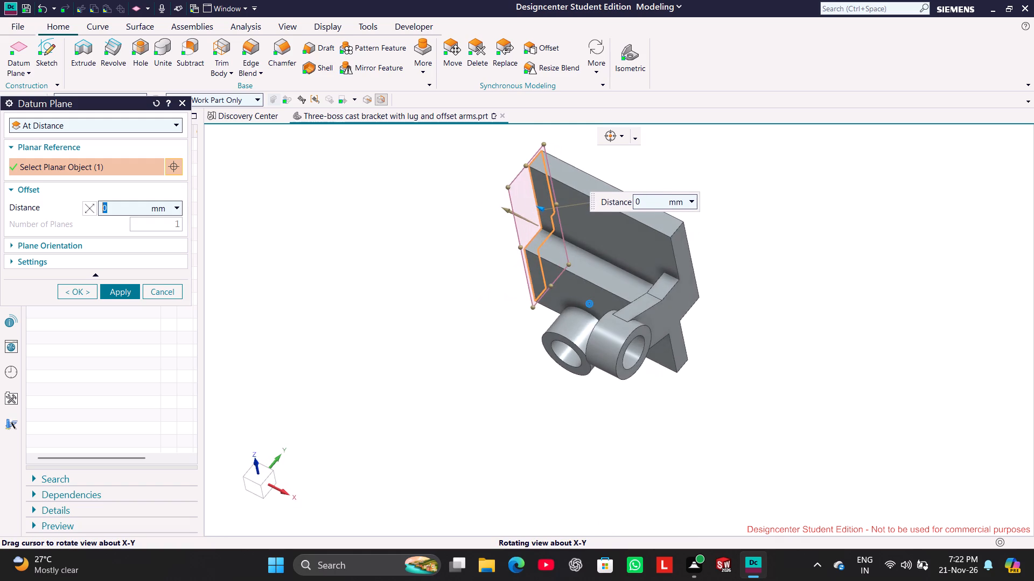
middle_drag(360, 226, 364, 221)
click(687, 243)
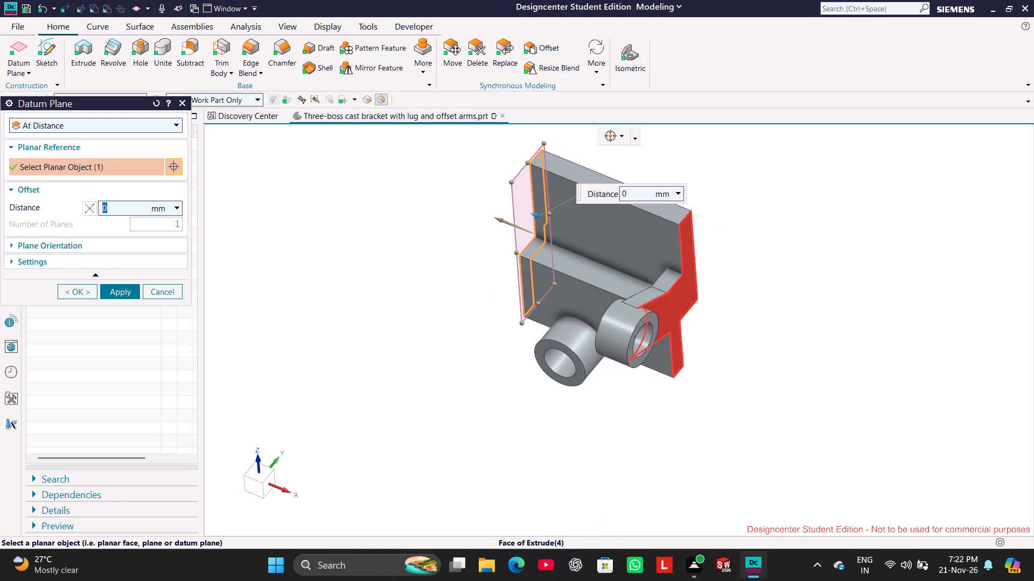
click(88, 208)
double_click(128, 207)
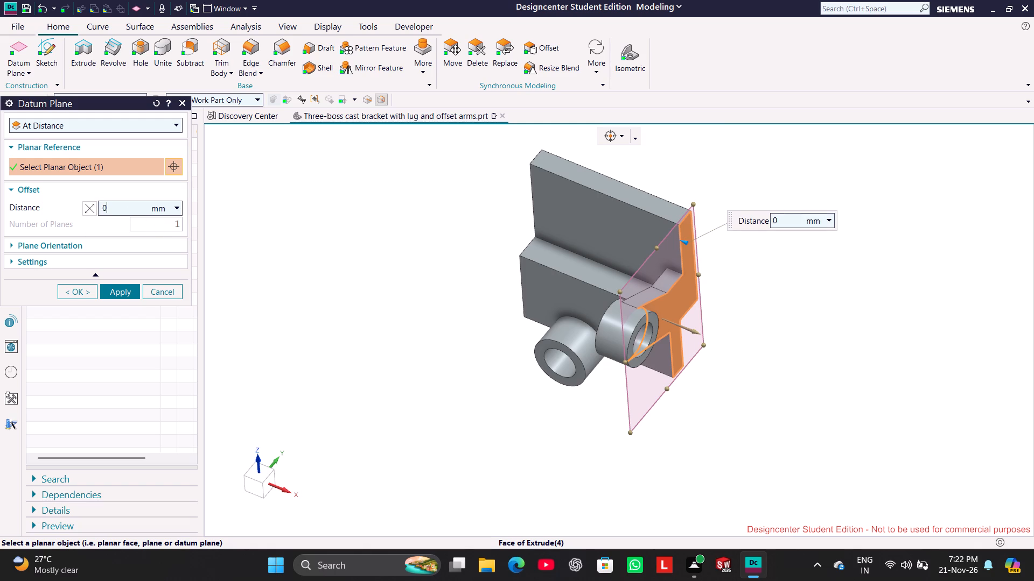
text(94/2)
key(Return)
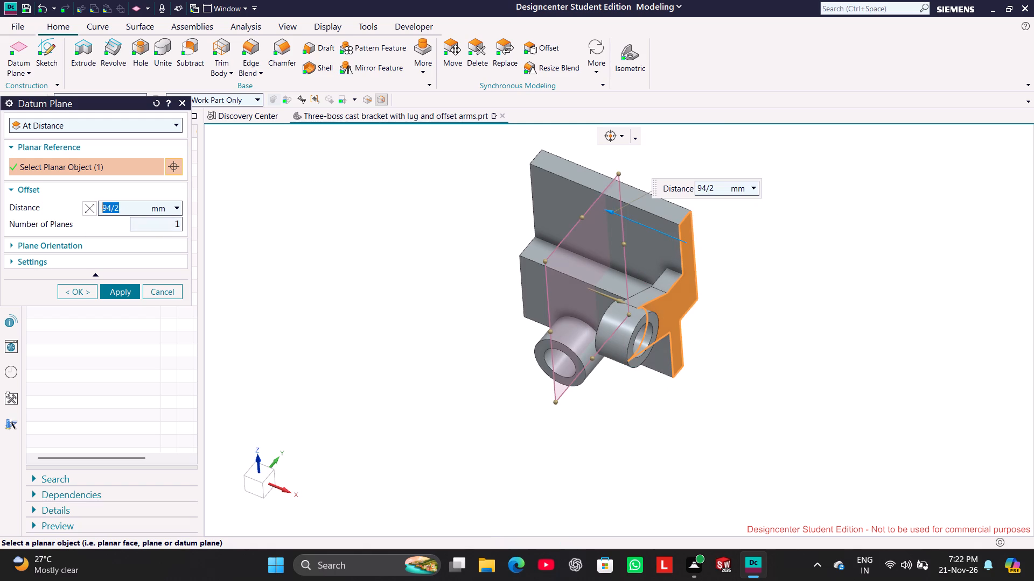
click(122, 293)
click(168, 294)
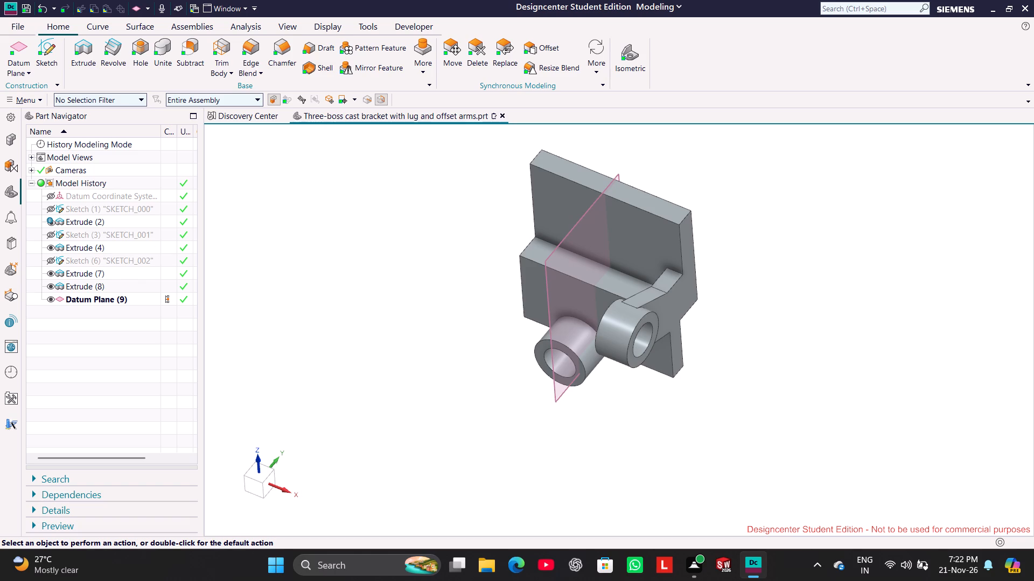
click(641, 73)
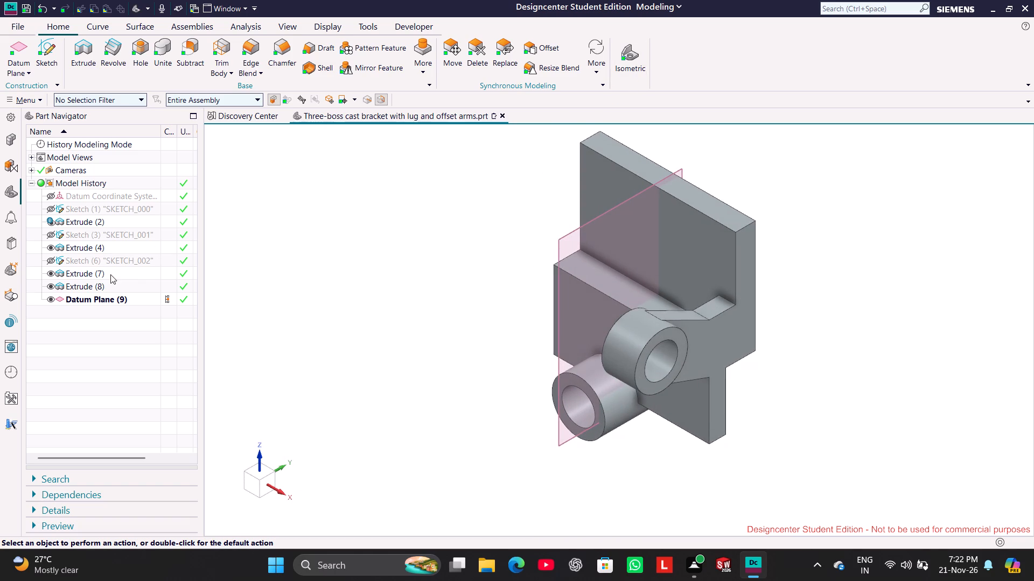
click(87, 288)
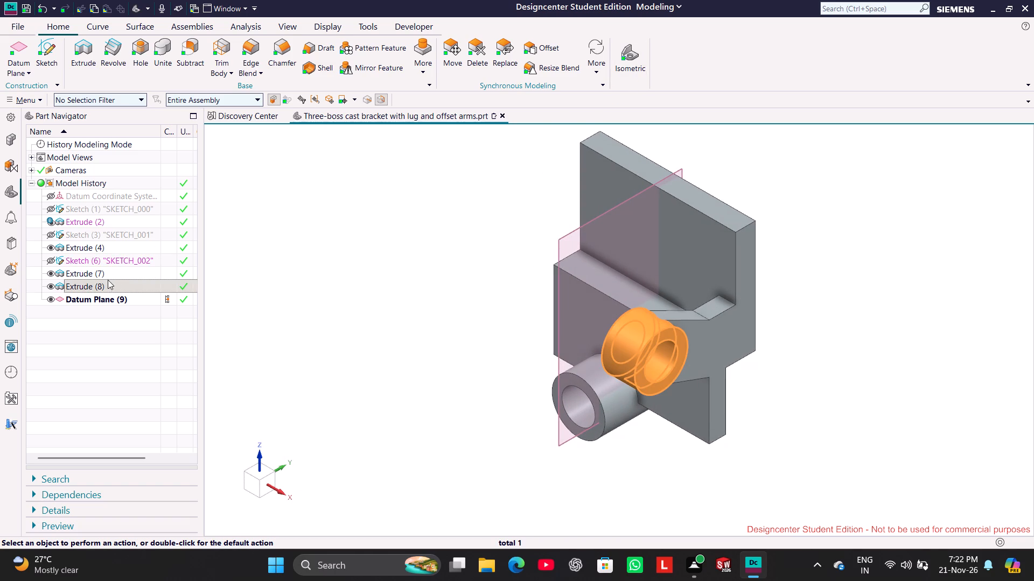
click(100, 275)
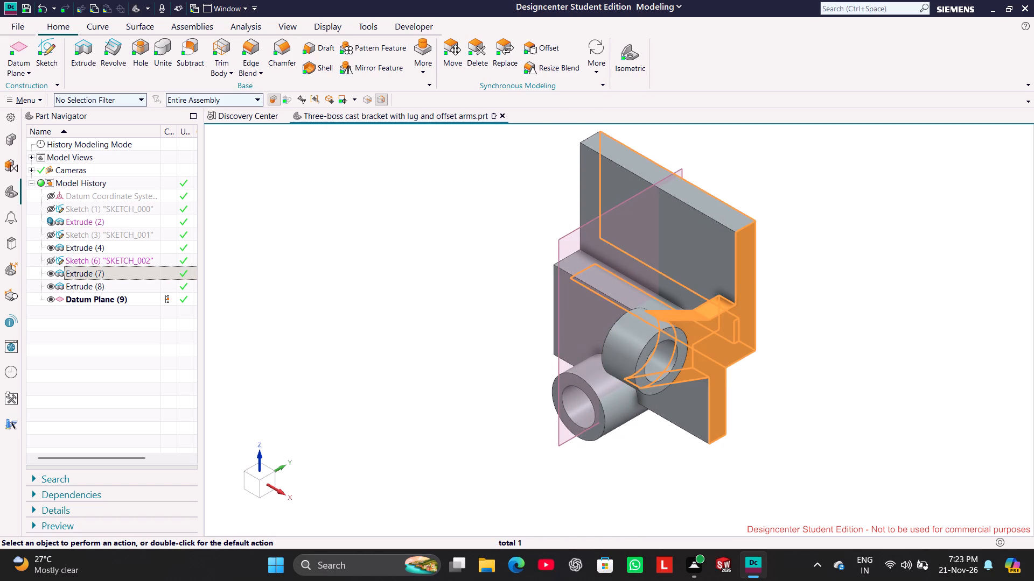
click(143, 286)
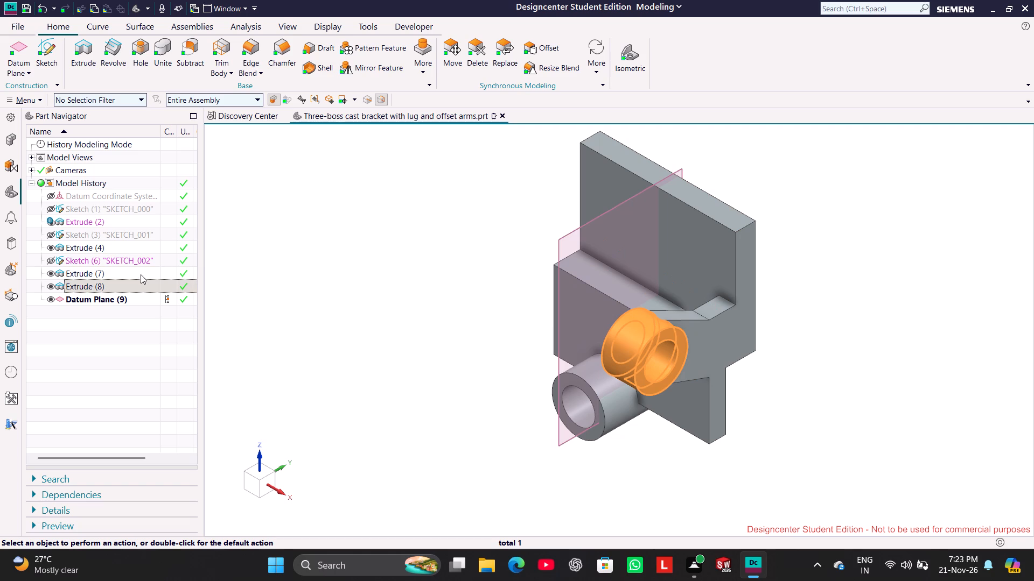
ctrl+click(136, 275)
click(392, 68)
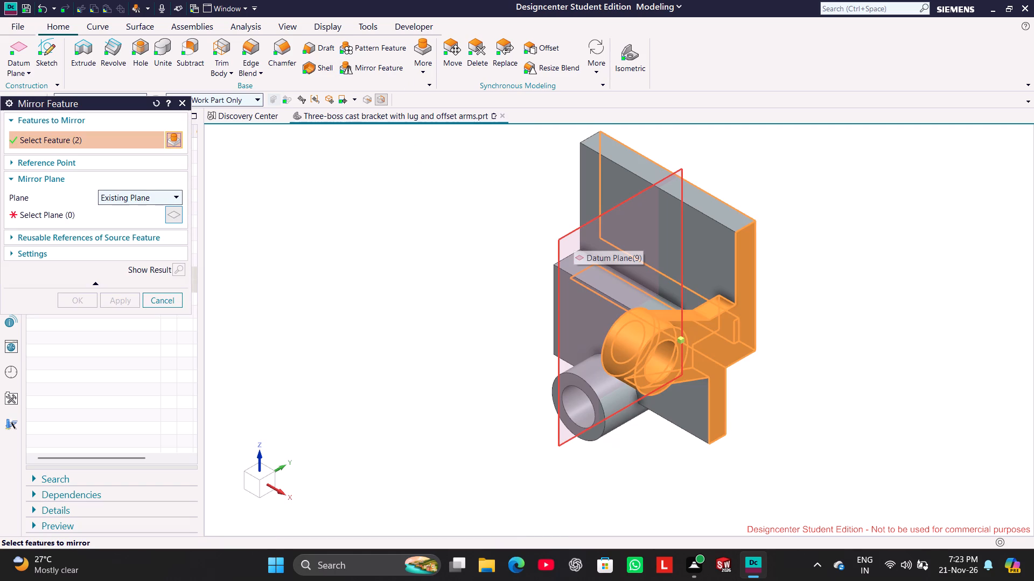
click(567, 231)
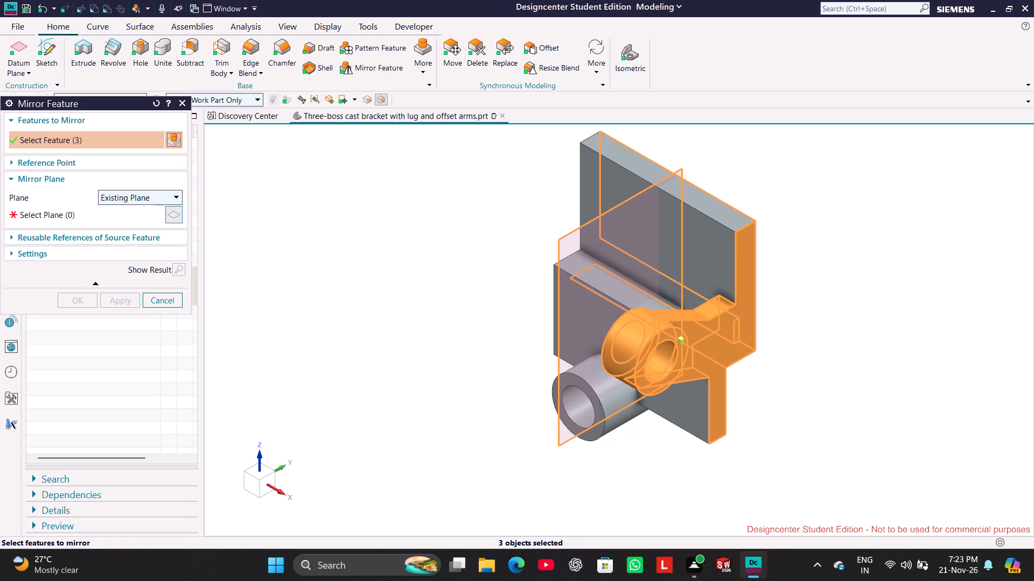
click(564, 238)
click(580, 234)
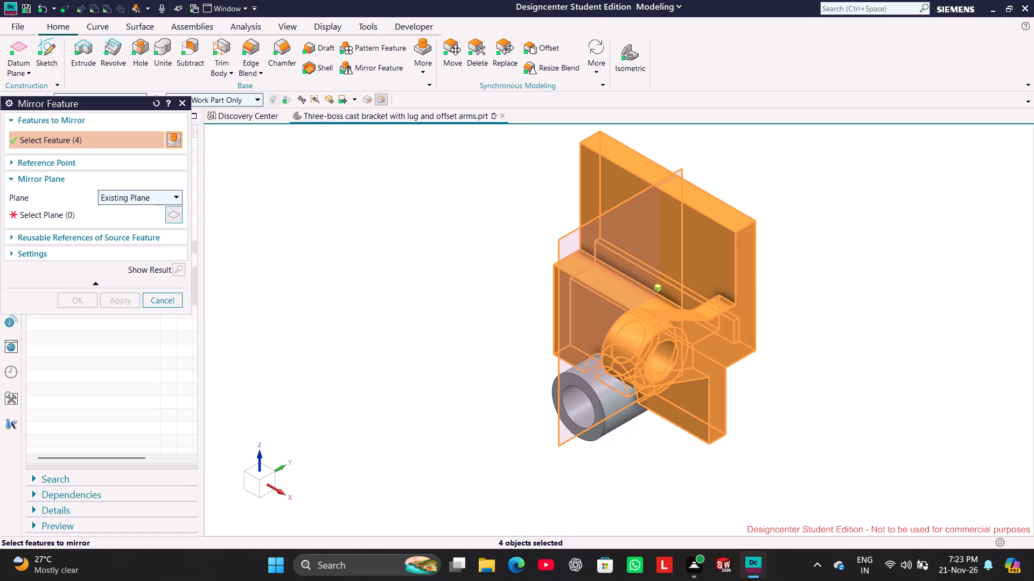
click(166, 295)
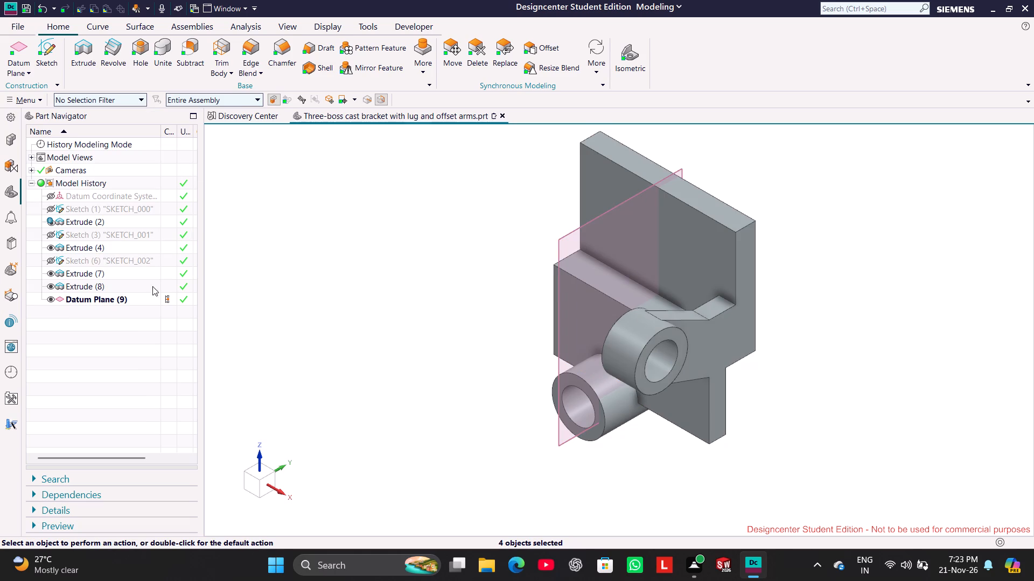
Mirror the offset arm and ring boss extrudes, Extrude (7) and Extrude (8), about the new mid-plate datum plane.
click(142, 288)
ctrl+click(138, 271)
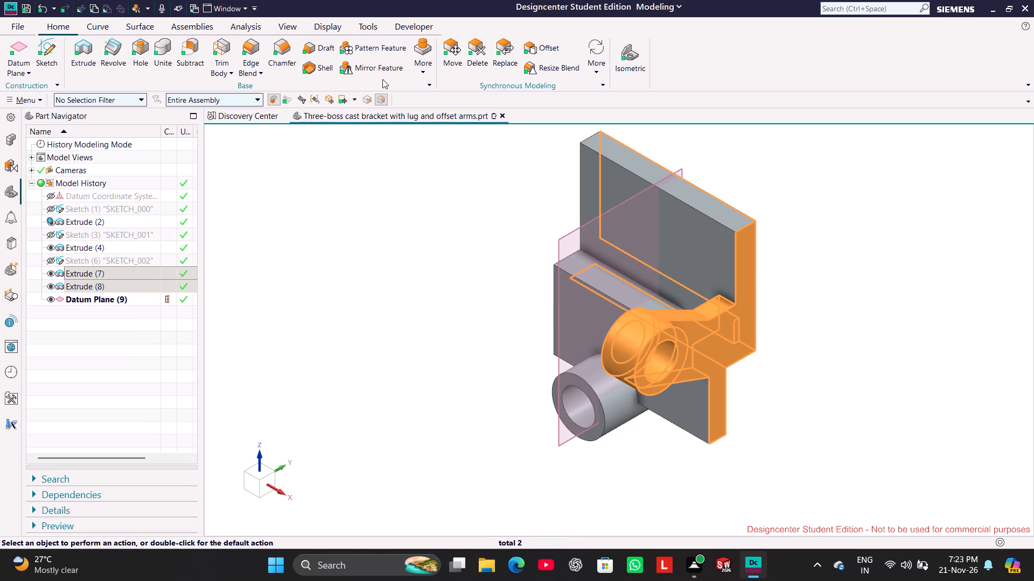
click(377, 68)
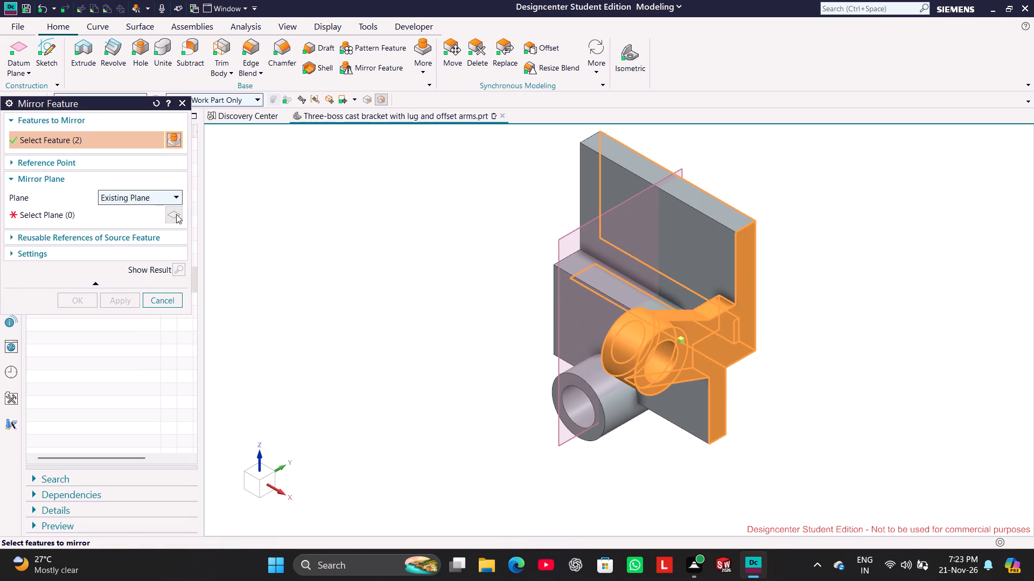
click(176, 214)
click(567, 232)
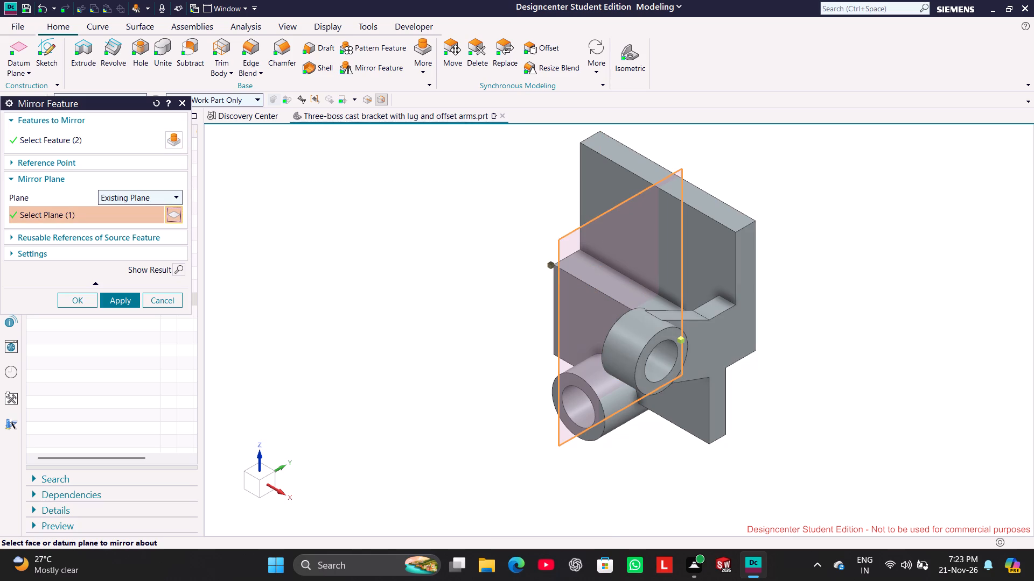
click(129, 301)
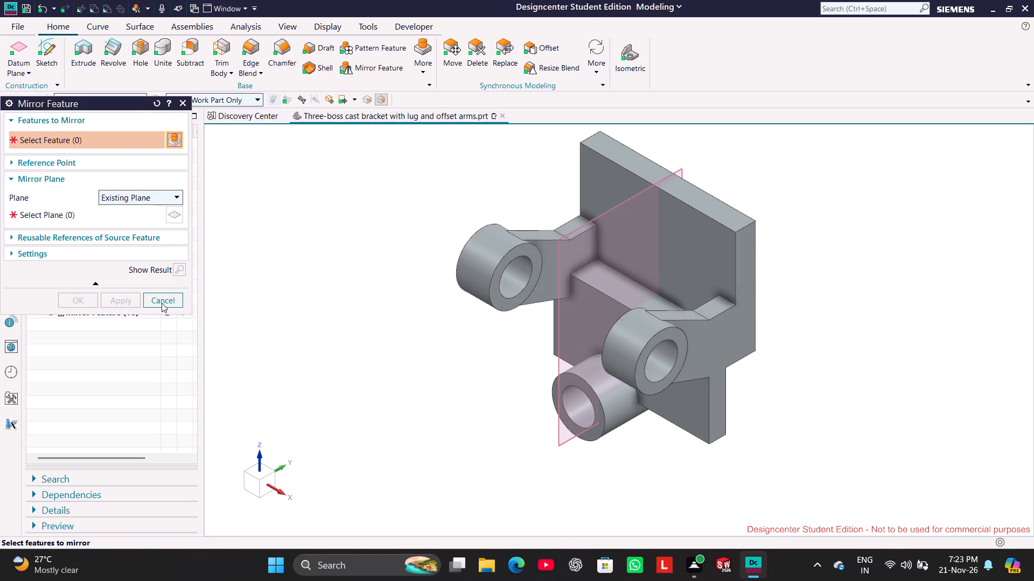
click(164, 301)
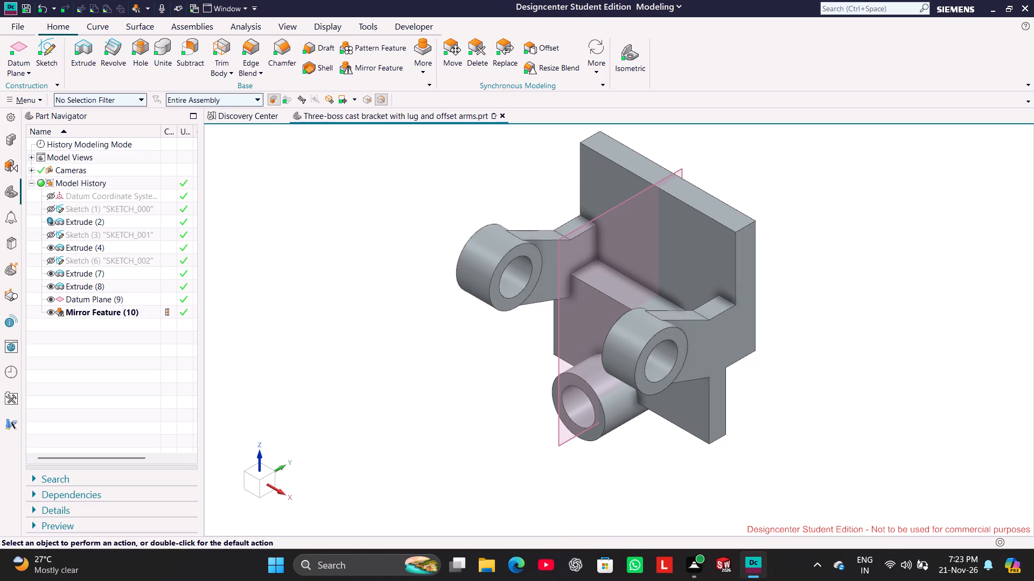
Hide the datum plane used for the mirror.
click(51, 300)
Examine the bracket's mirrored arms, three bosses and stepped plate from the front, back and sides.
click(633, 54)
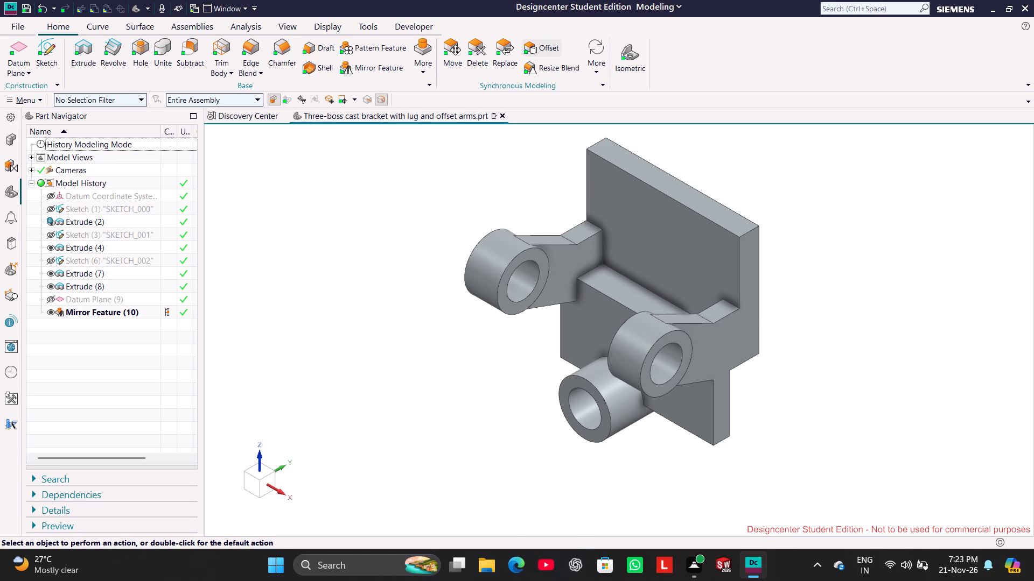
middle_drag(492, 450, 504, 431)
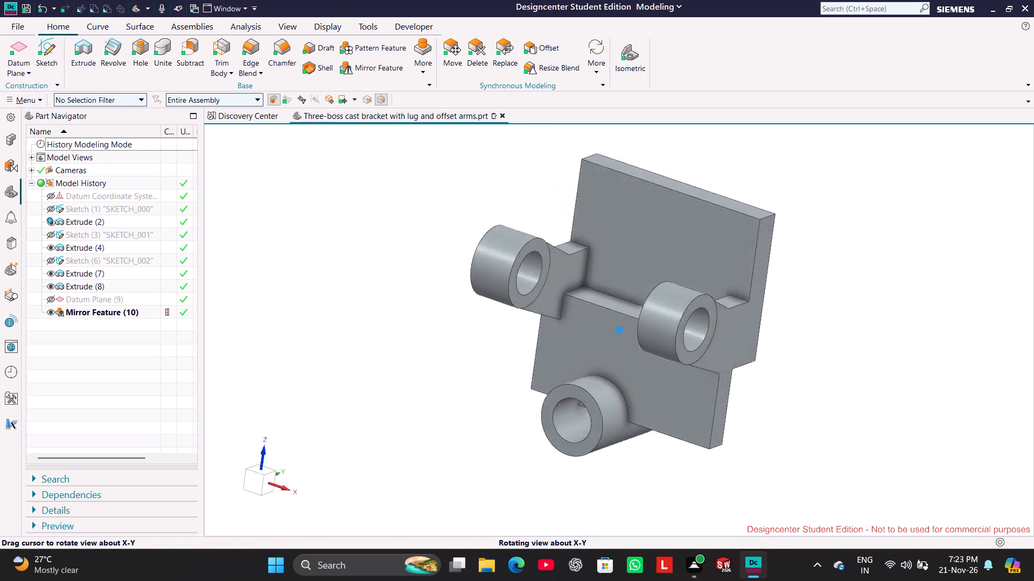
middle_drag(504, 431, 496, 429)
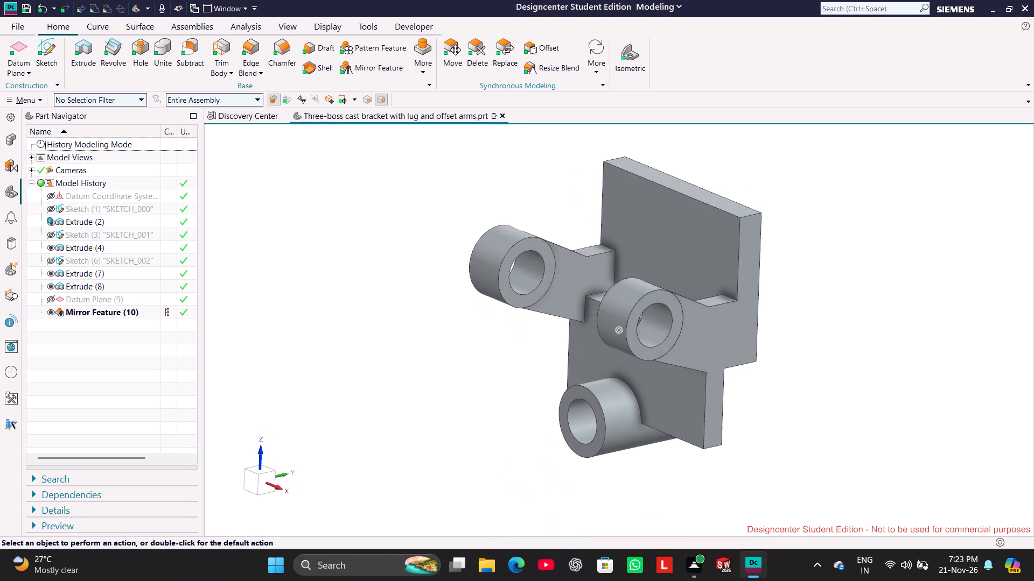
click(645, 61)
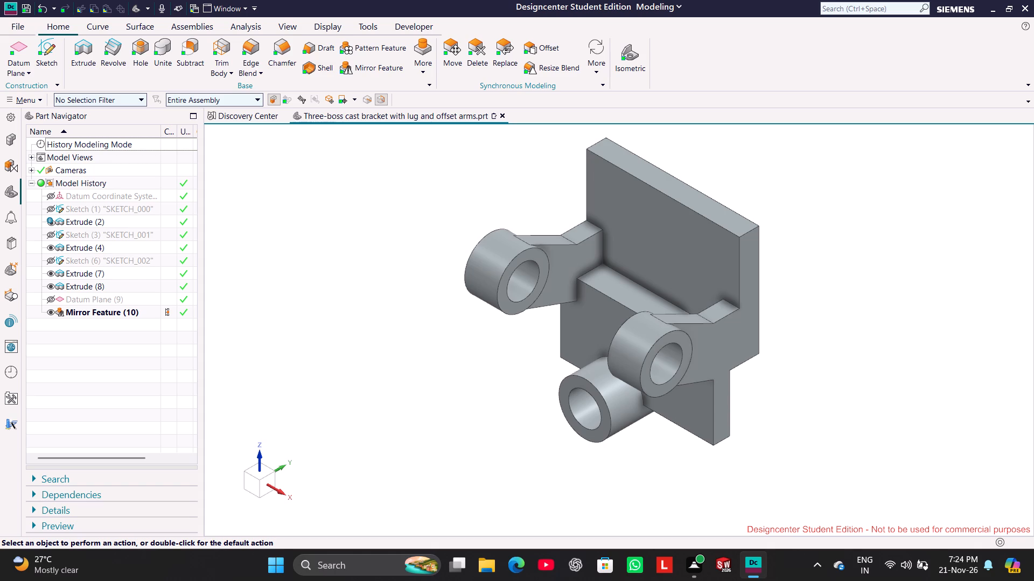
middle_drag(379, 331, 388, 331)
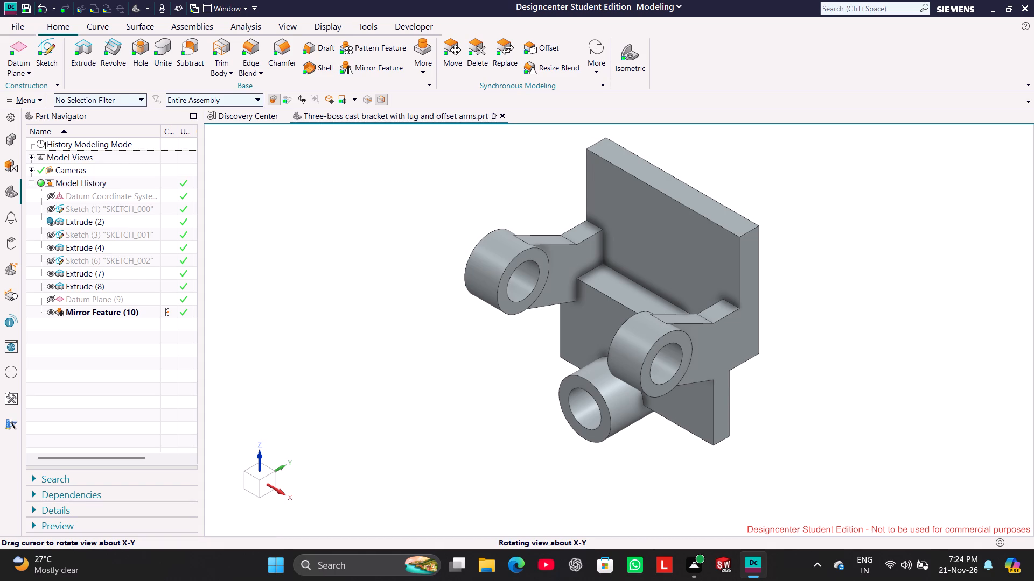
middle_drag(388, 331, 413, 322)
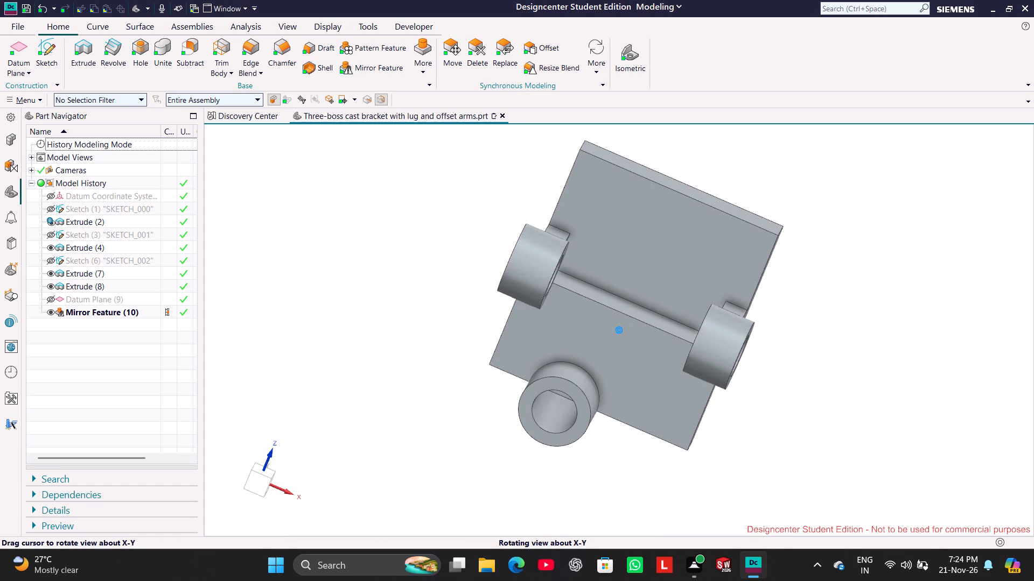
middle_drag(413, 322, 425, 313)
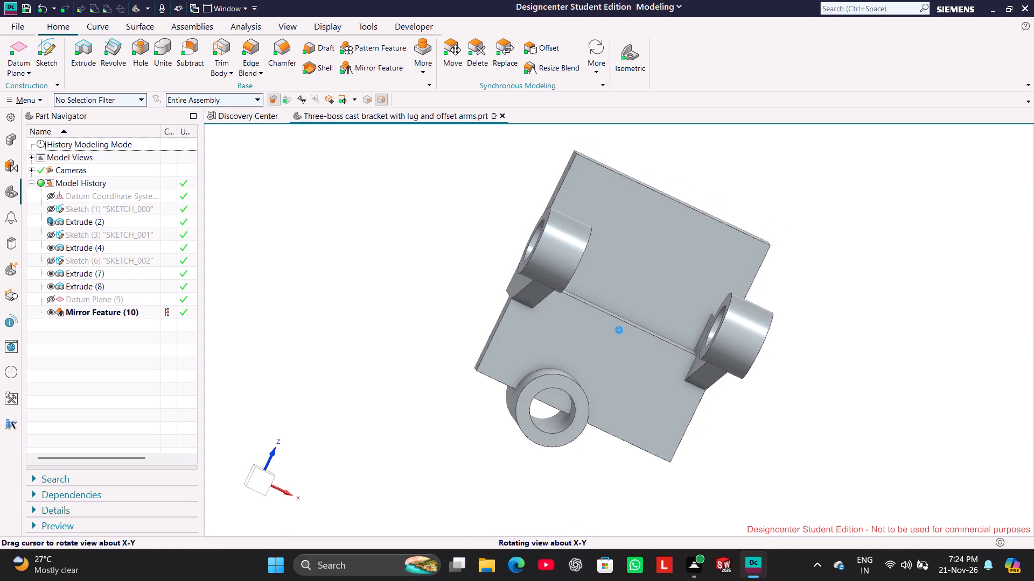
middle_drag(425, 313, 283, 309)
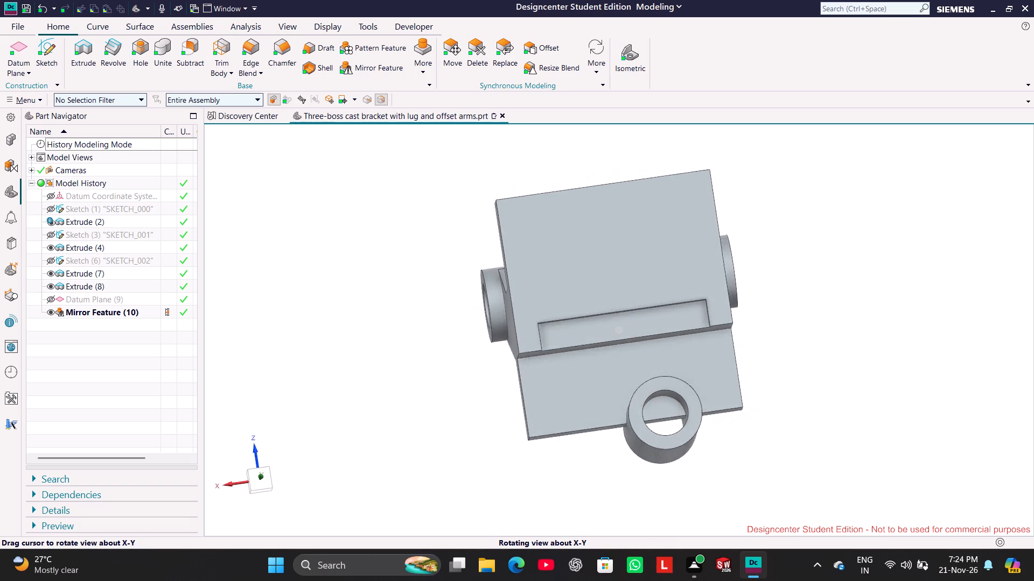
middle_drag(283, 309, 288, 317)
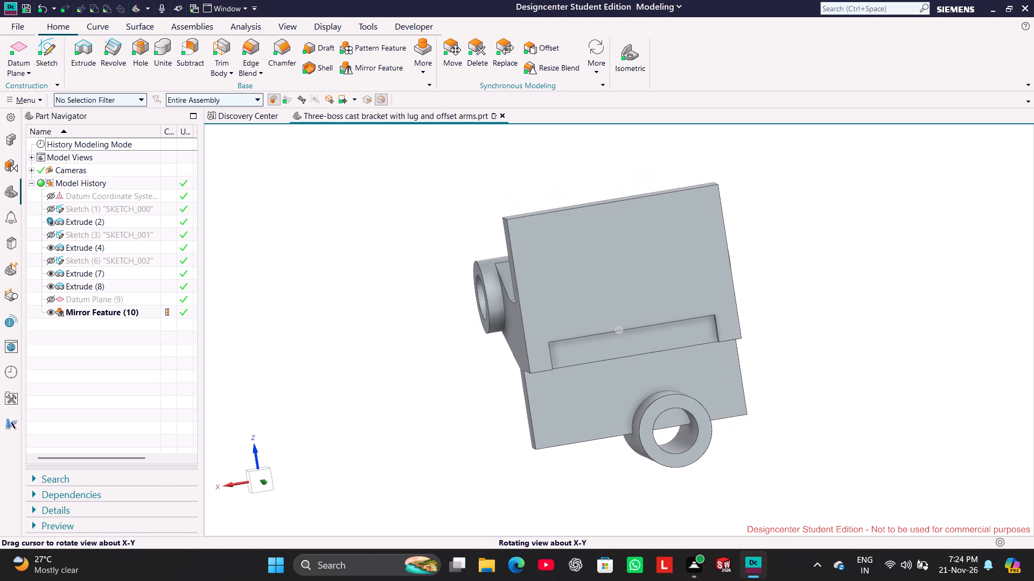
middle_drag(288, 317, 280, 302)
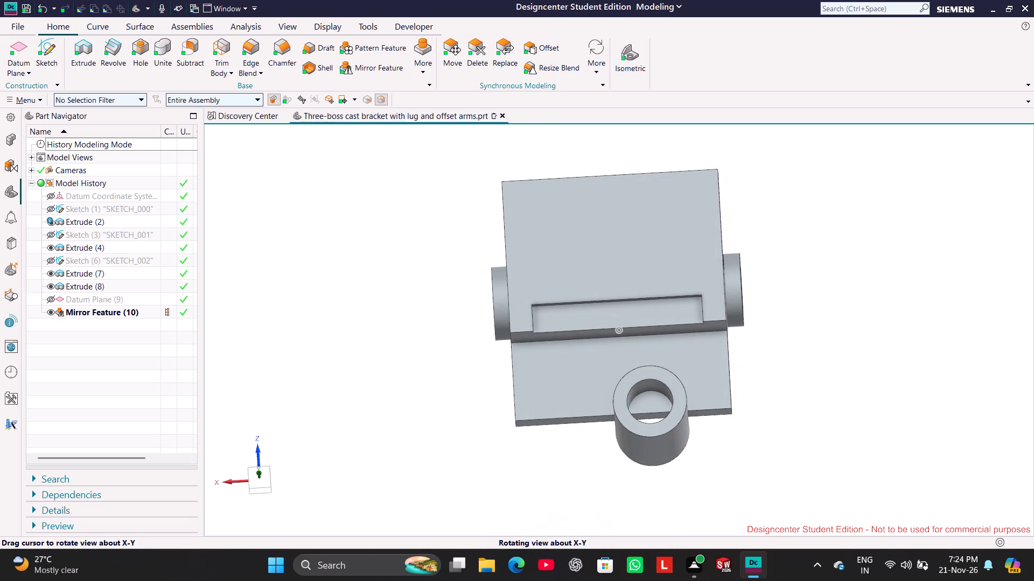
middle_drag(280, 302, 299, 302)
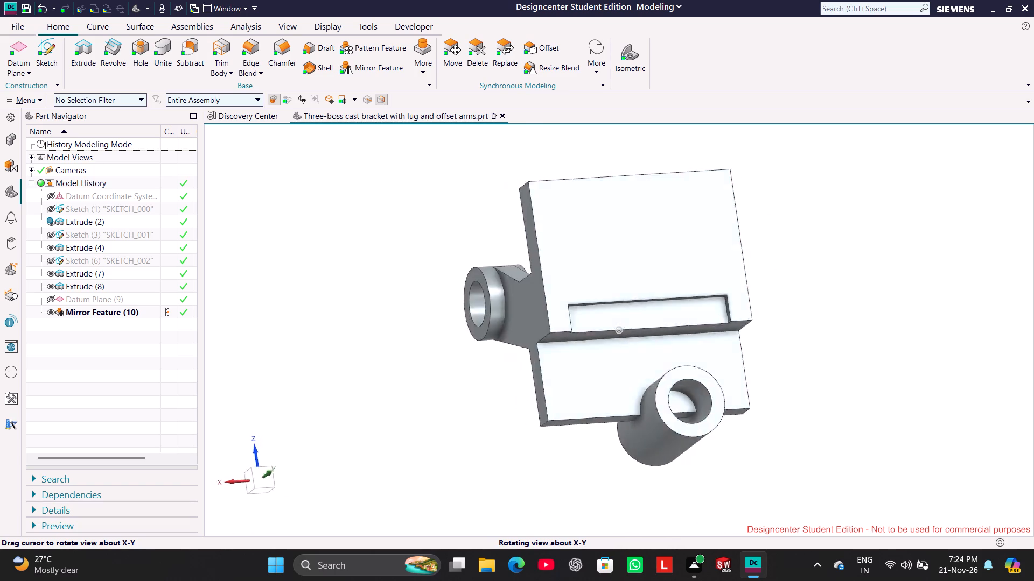
middle_drag(299, 302, 418, 296)
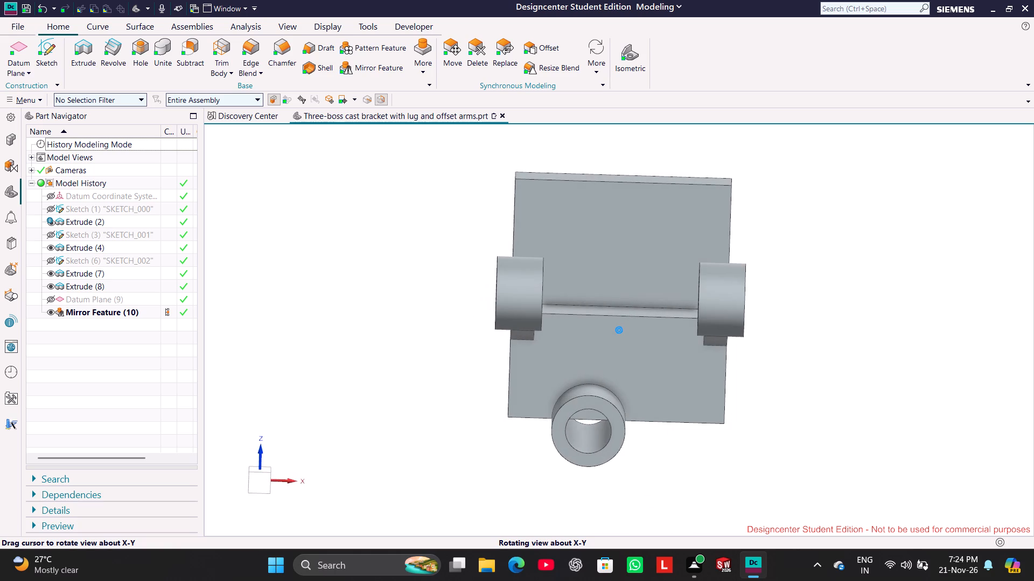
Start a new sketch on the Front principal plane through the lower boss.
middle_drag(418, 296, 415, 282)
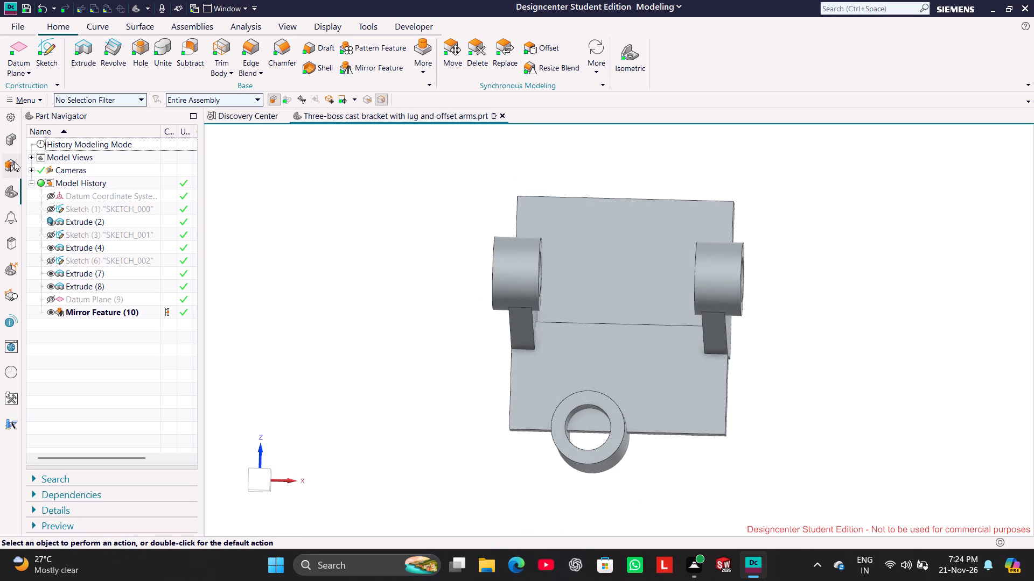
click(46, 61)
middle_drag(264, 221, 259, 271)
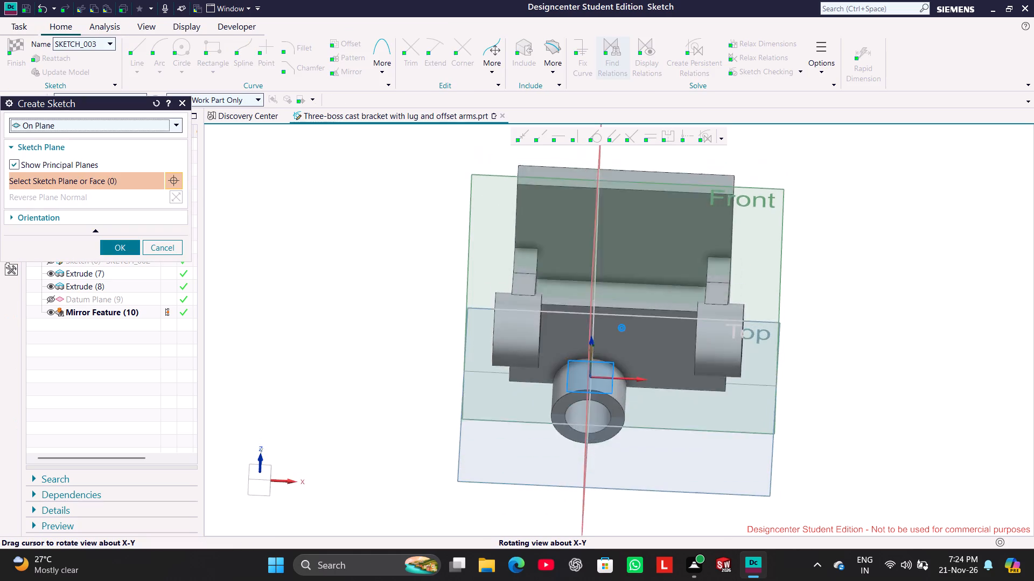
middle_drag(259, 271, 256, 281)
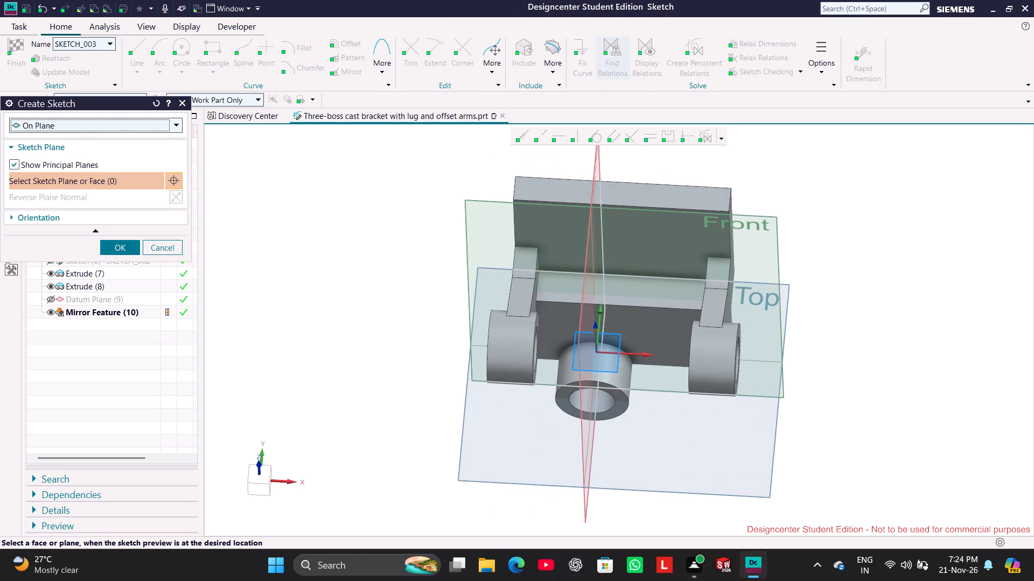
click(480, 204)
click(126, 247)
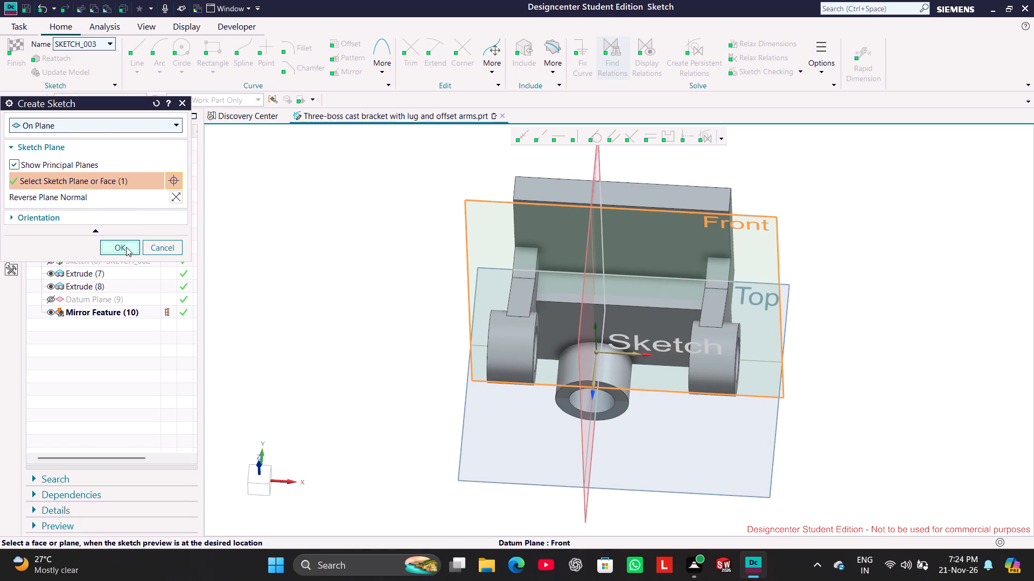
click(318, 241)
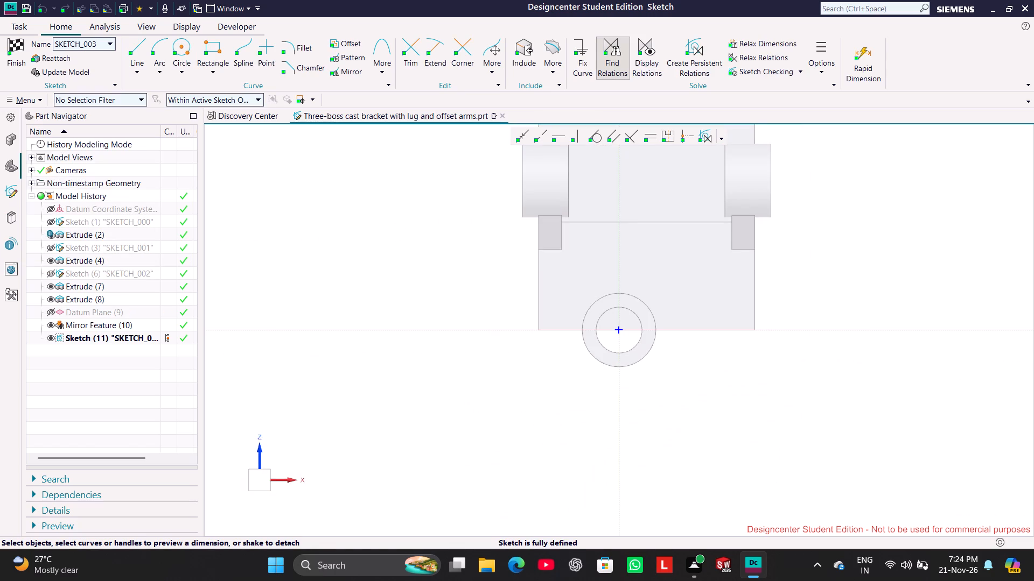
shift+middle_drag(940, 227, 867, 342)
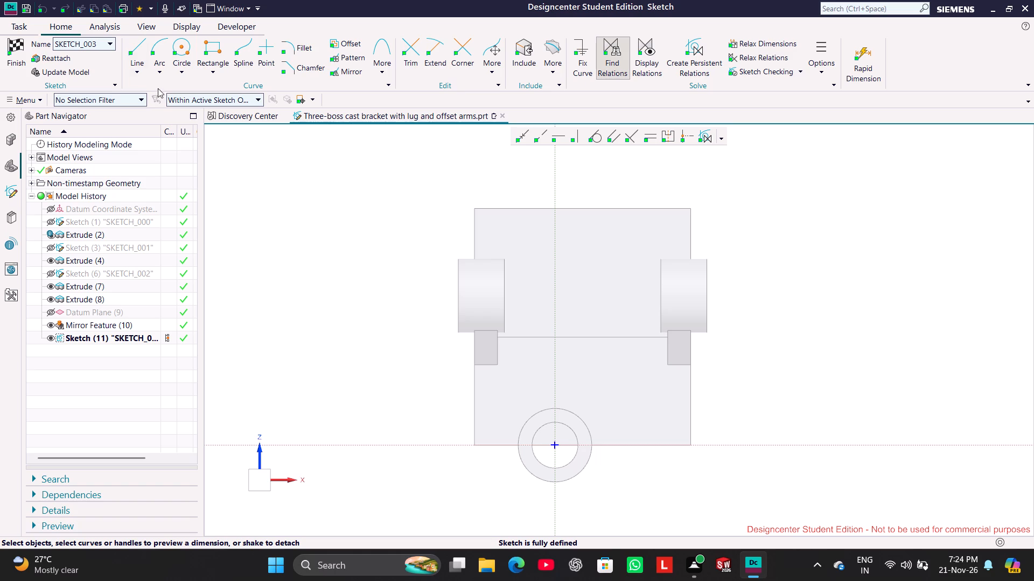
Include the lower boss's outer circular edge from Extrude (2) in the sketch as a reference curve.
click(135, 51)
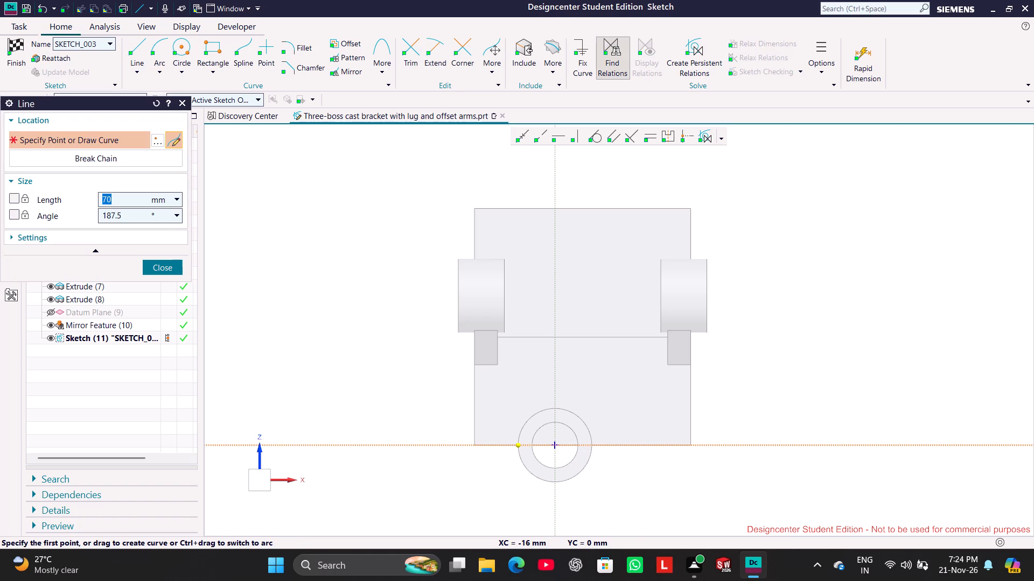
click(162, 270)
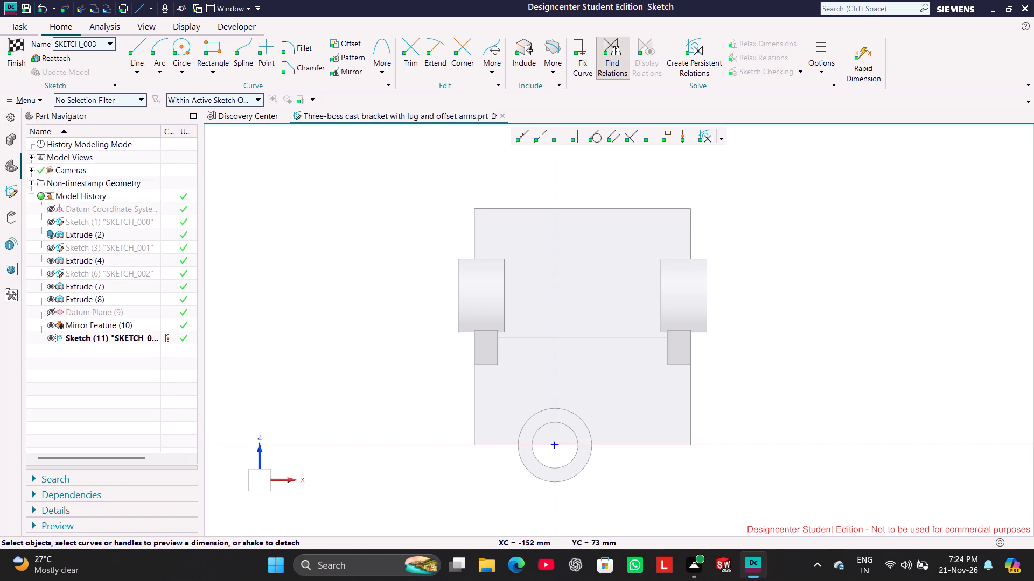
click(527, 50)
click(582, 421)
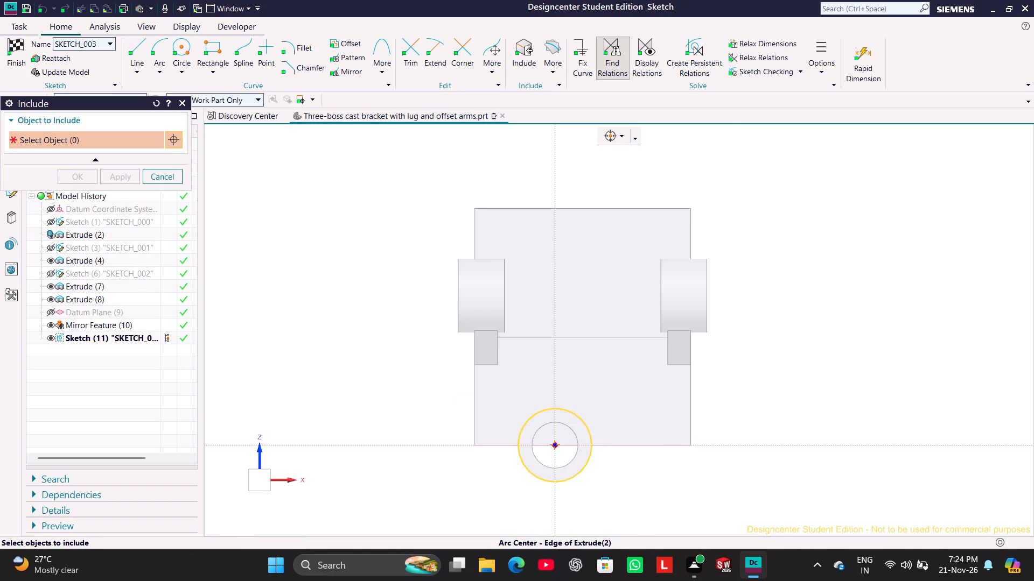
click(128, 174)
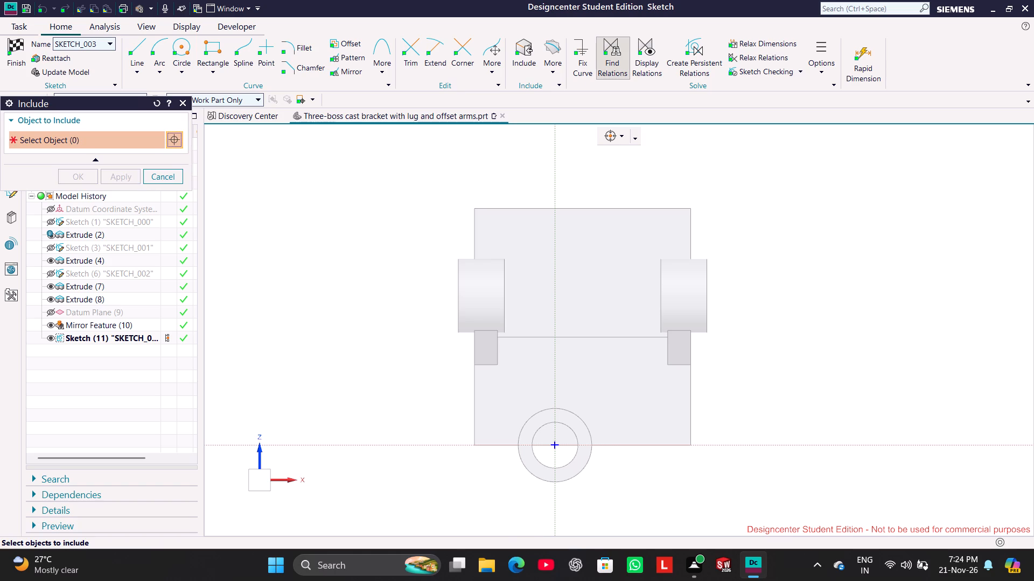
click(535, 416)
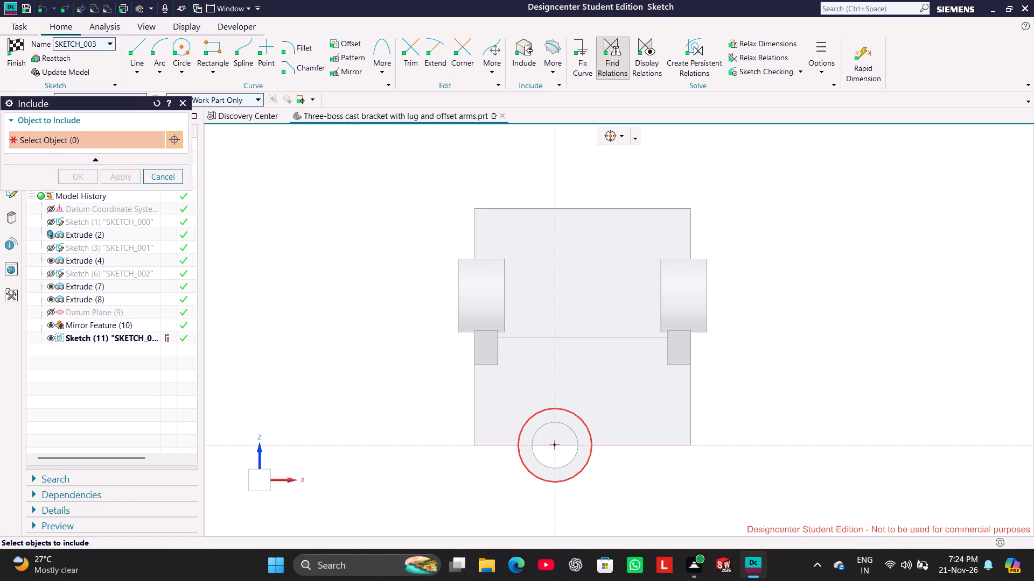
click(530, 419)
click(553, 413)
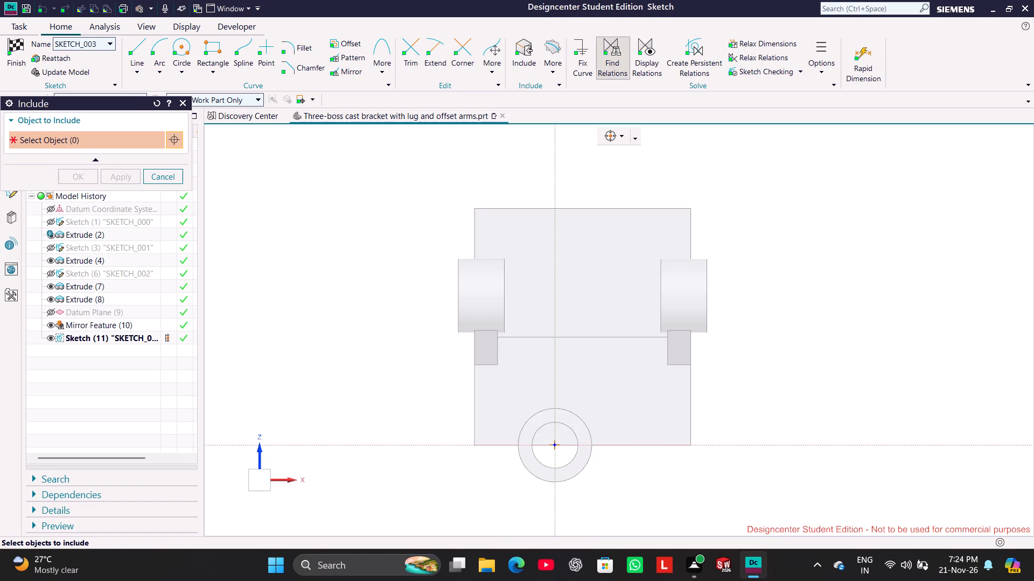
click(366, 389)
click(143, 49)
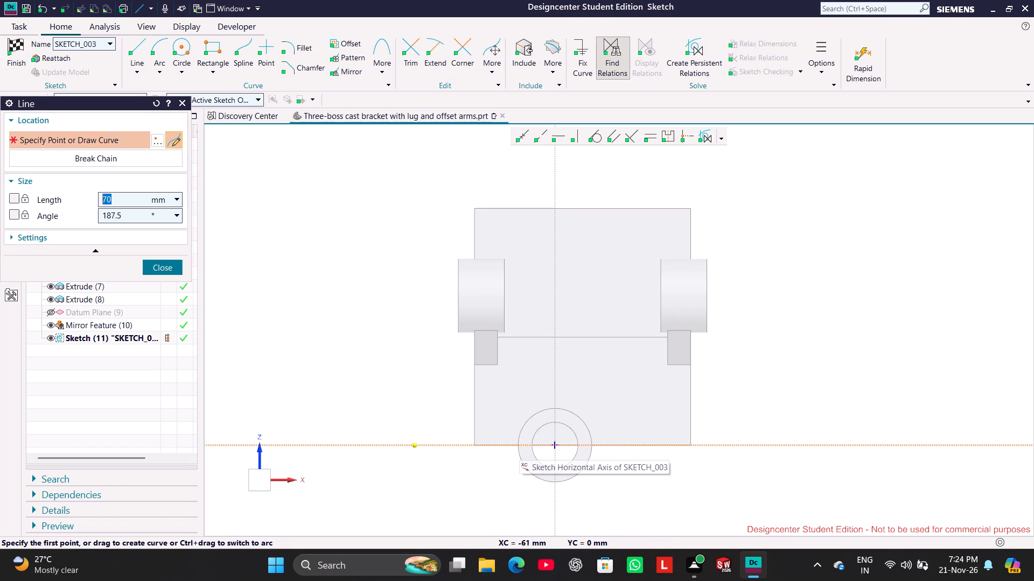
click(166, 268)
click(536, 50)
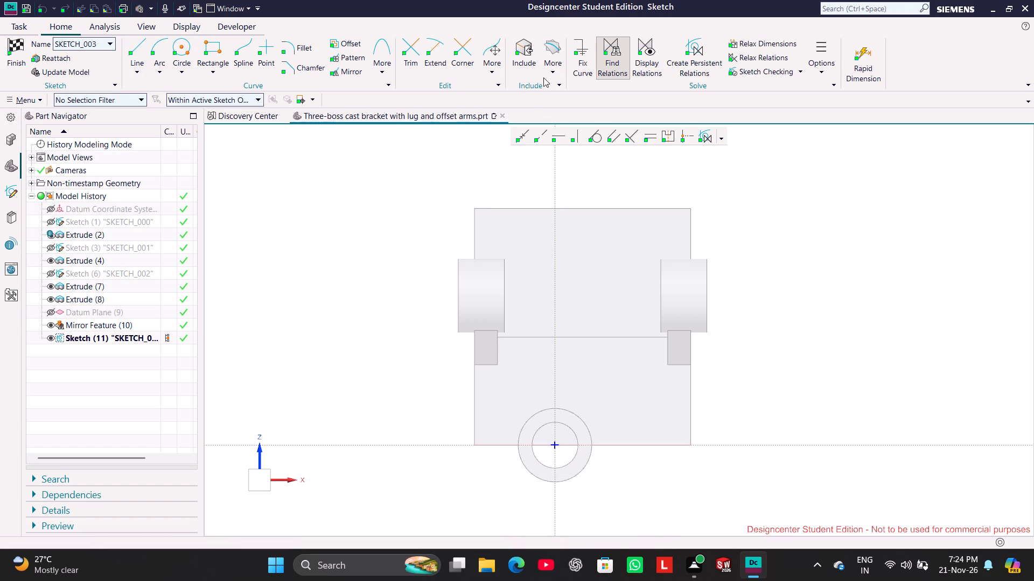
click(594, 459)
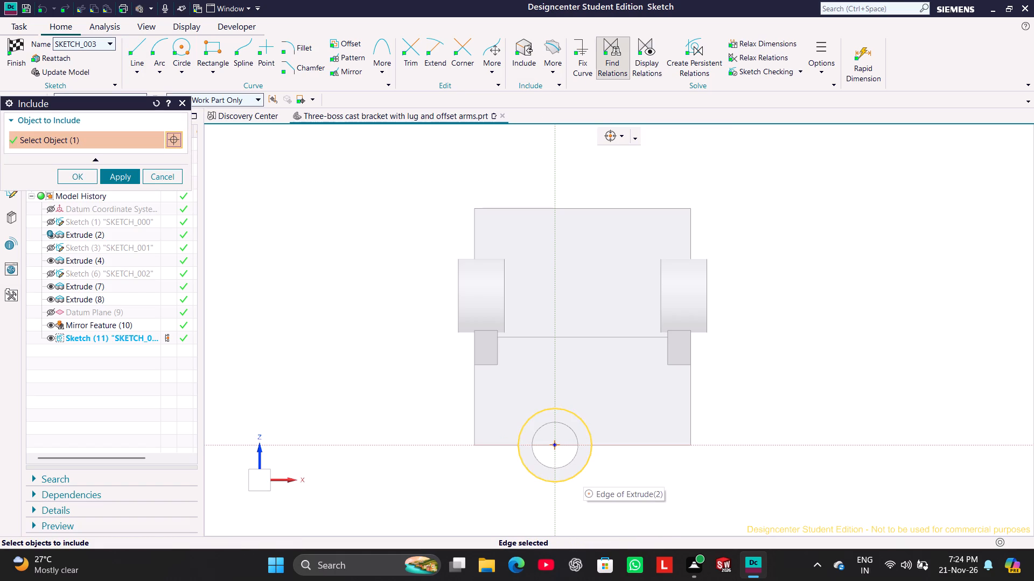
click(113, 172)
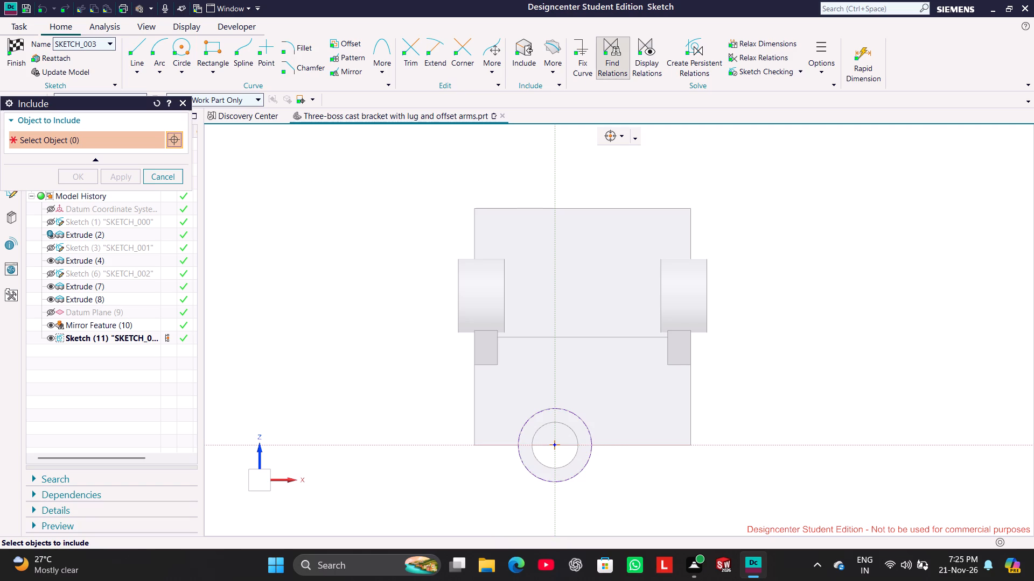
Examine the included circle's location along the lower boss and relative to the plate from the front, side and back.
middle_drag(357, 378, 450, 377)
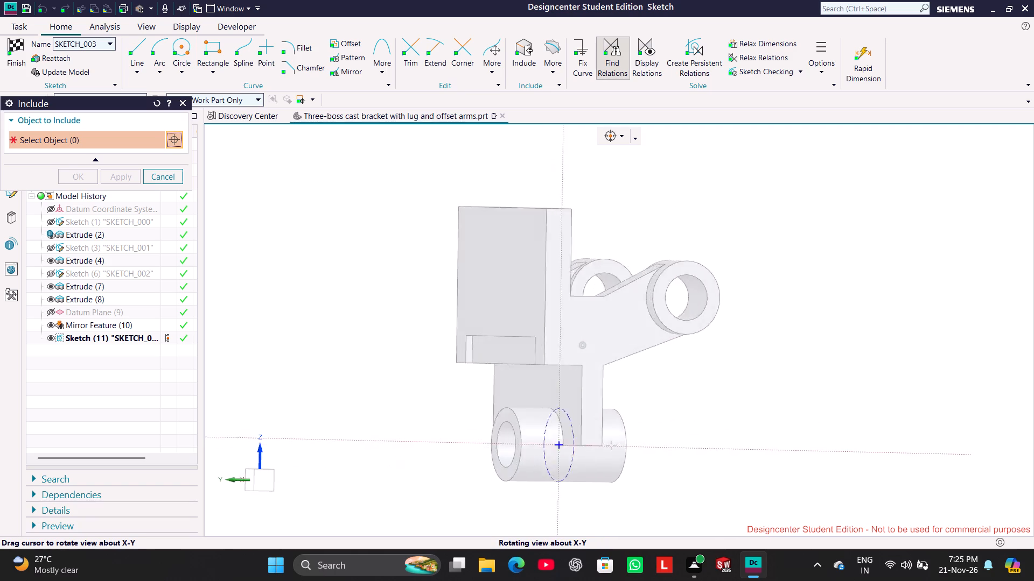
middle_drag(450, 377, 509, 380)
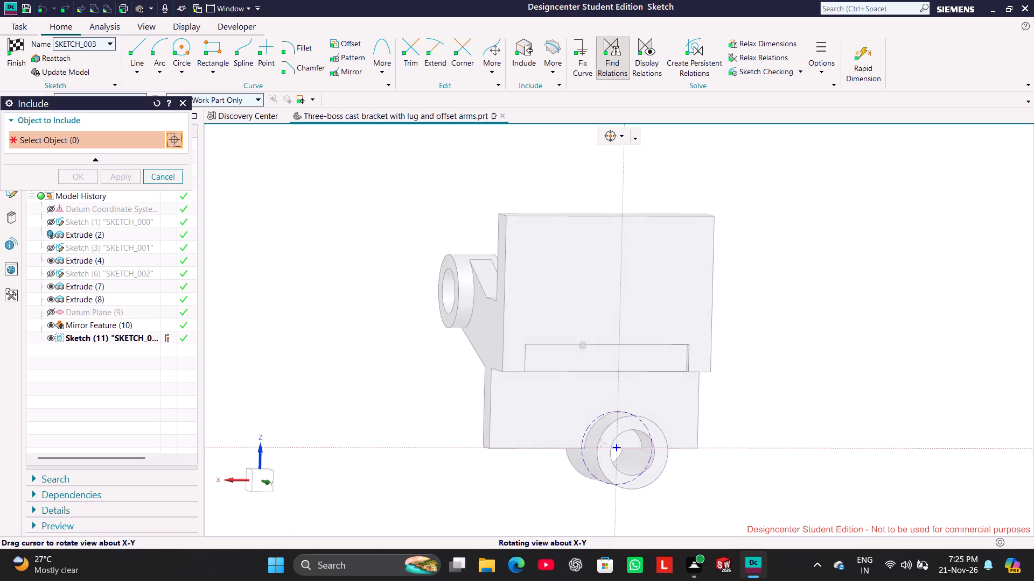
middle_drag(509, 380, 399, 377)
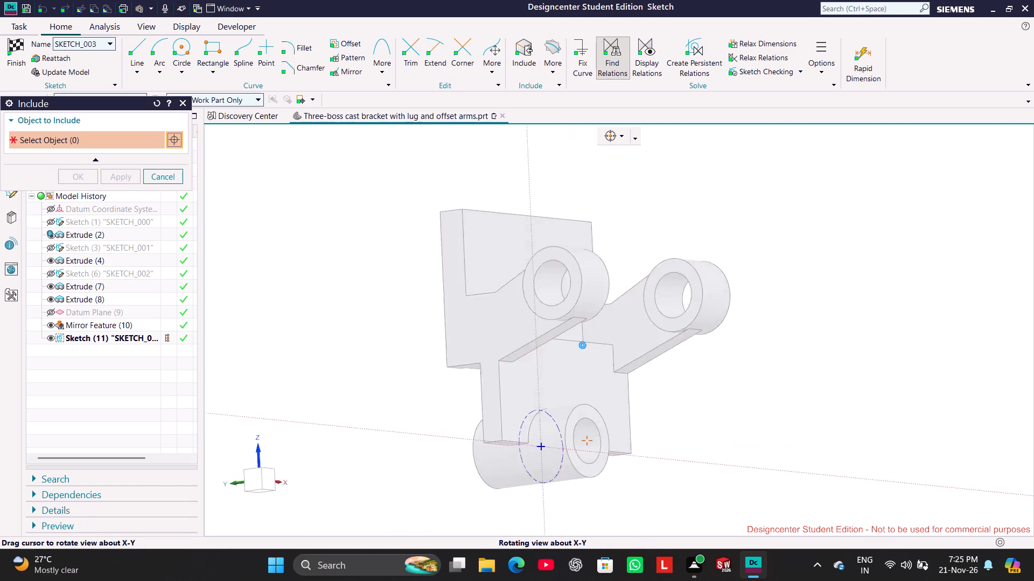
middle_drag(399, 377, 376, 377)
click(268, 474)
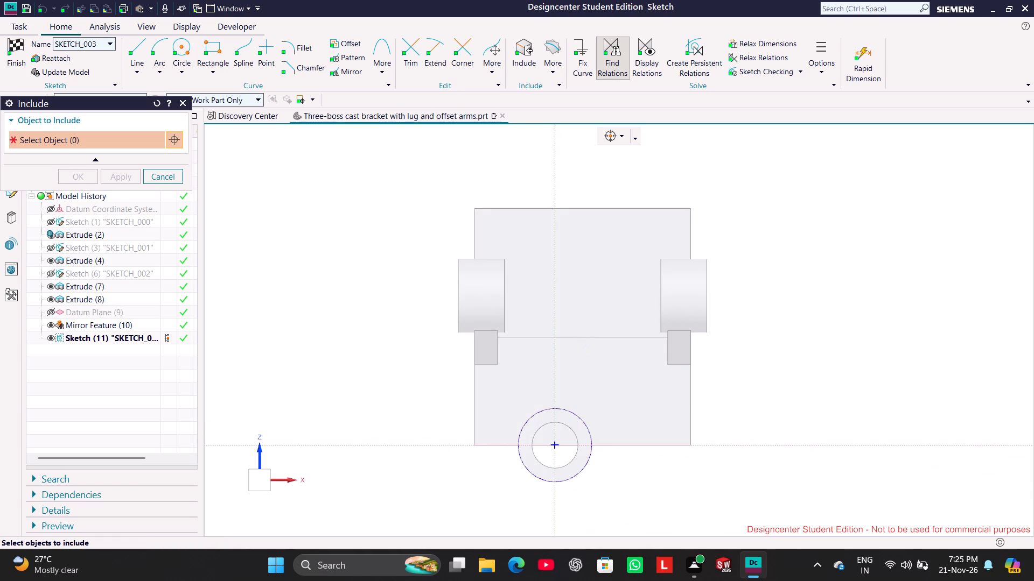
middle_drag(370, 383, 372, 382)
middle_drag(372, 382, 410, 382)
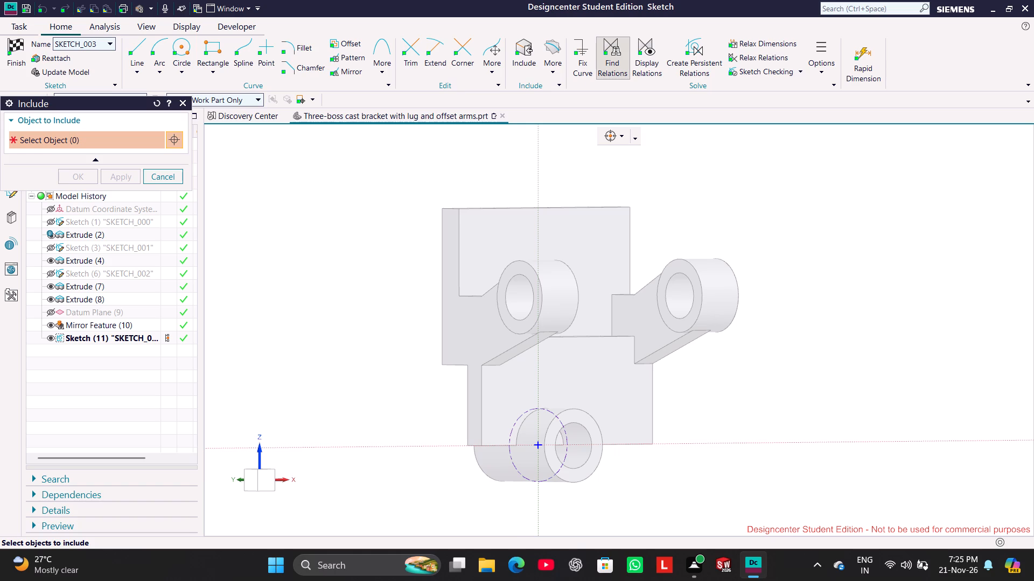
middle_drag(410, 384, 534, 378)
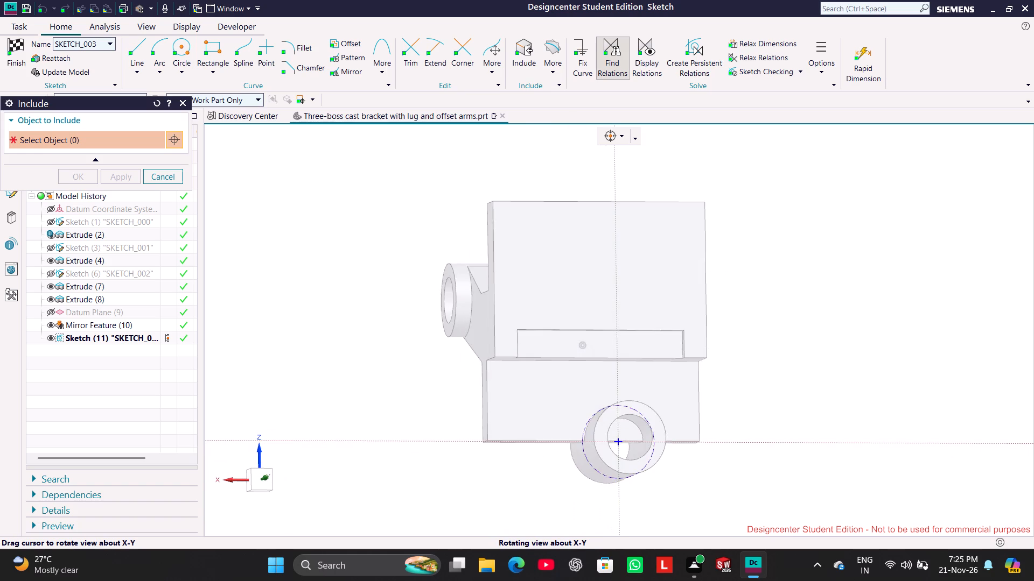
middle_drag(534, 378, 525, 382)
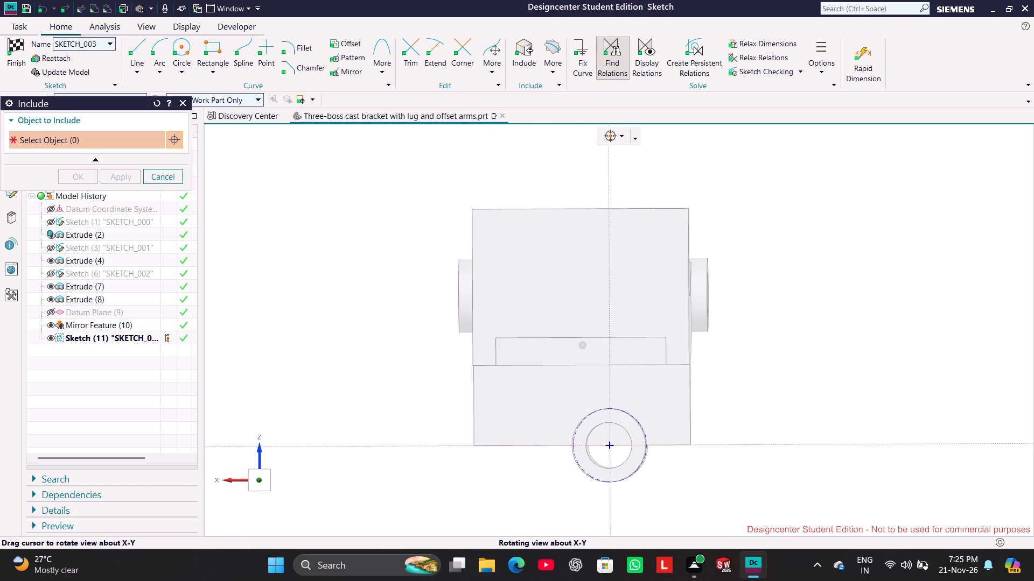
middle_drag(525, 382, 526, 382)
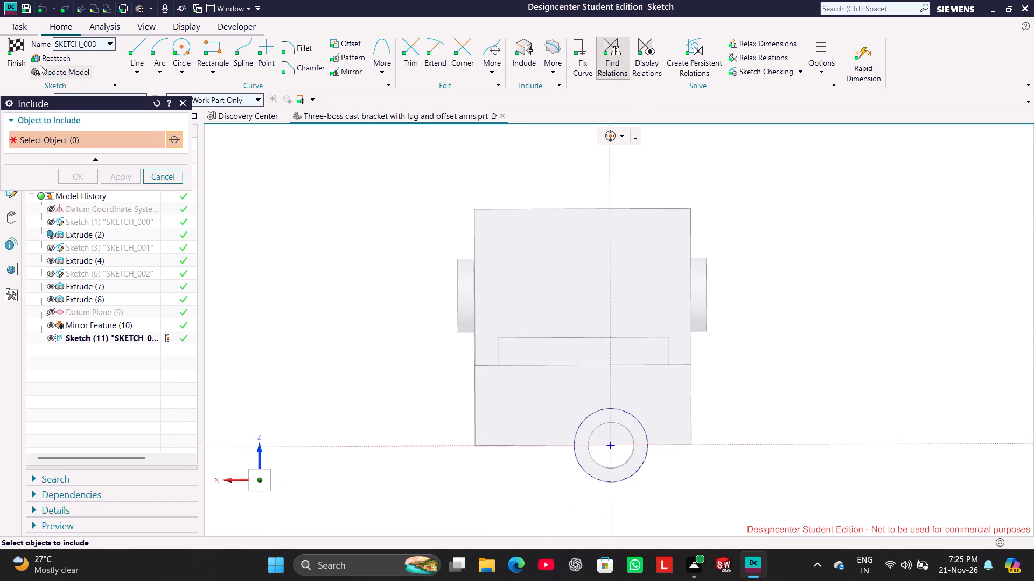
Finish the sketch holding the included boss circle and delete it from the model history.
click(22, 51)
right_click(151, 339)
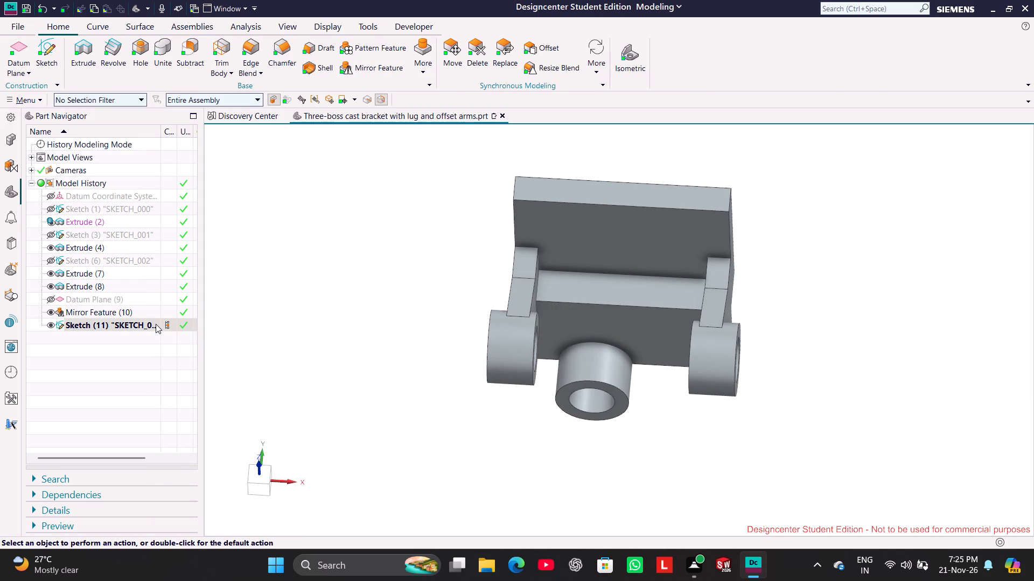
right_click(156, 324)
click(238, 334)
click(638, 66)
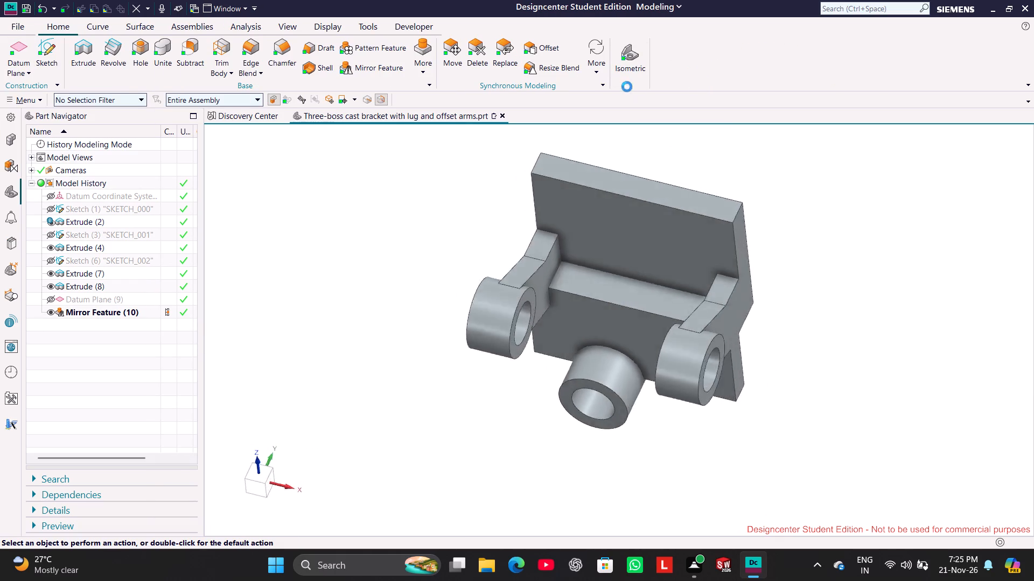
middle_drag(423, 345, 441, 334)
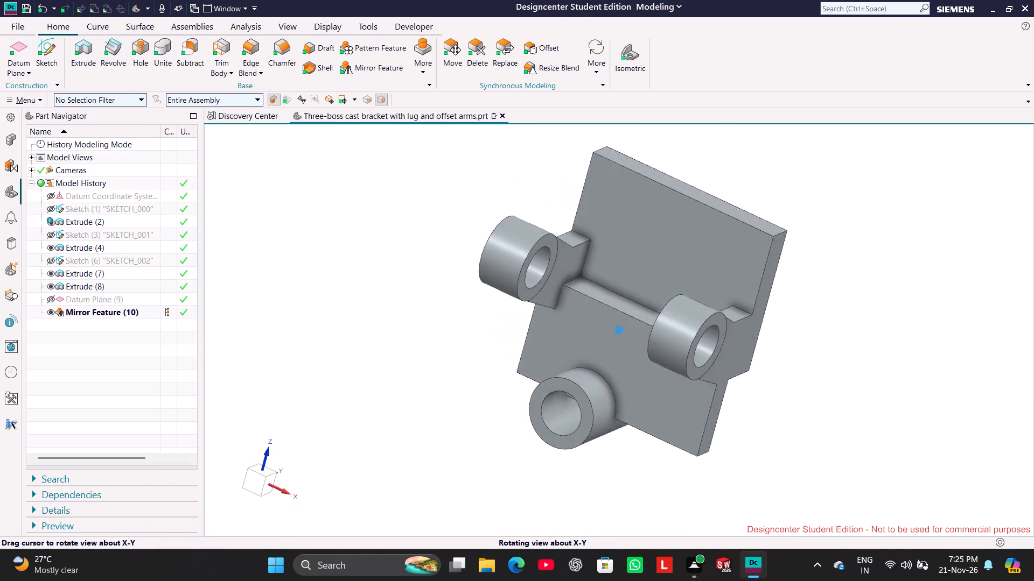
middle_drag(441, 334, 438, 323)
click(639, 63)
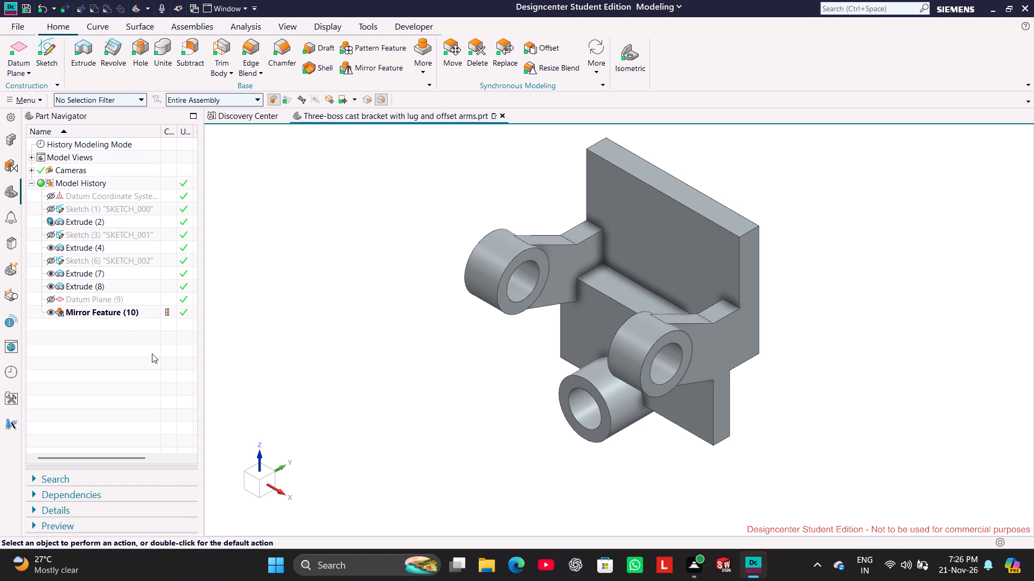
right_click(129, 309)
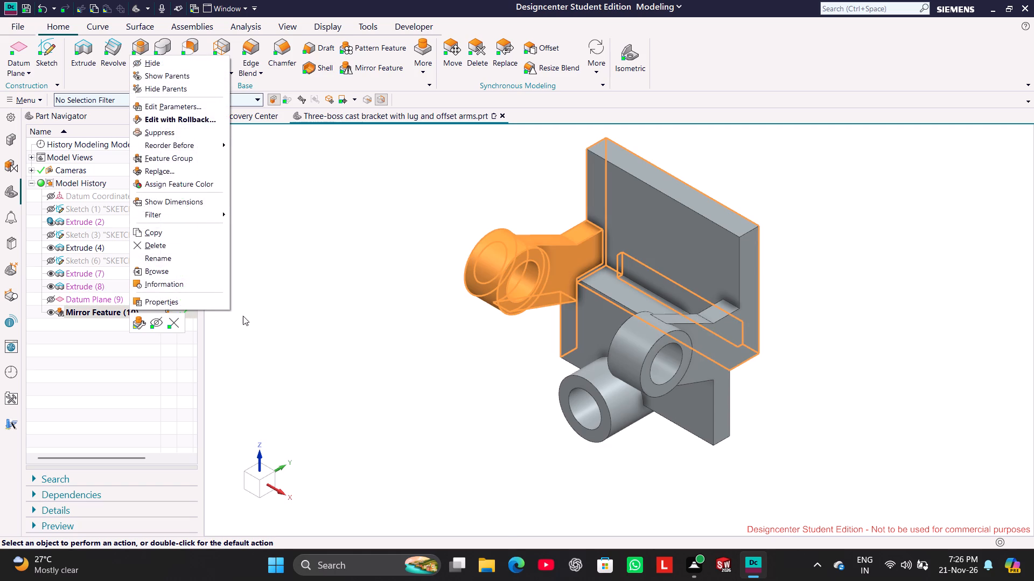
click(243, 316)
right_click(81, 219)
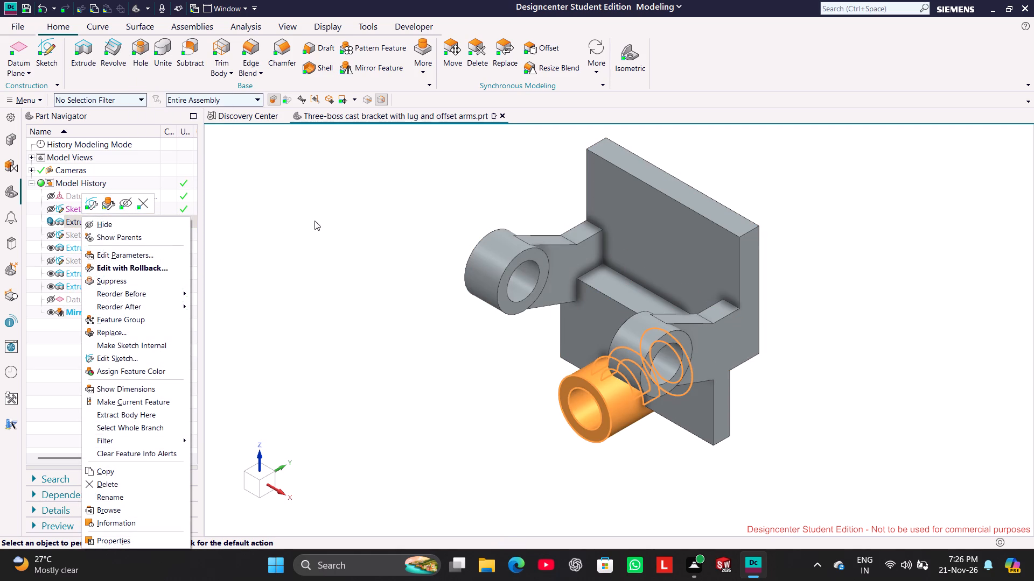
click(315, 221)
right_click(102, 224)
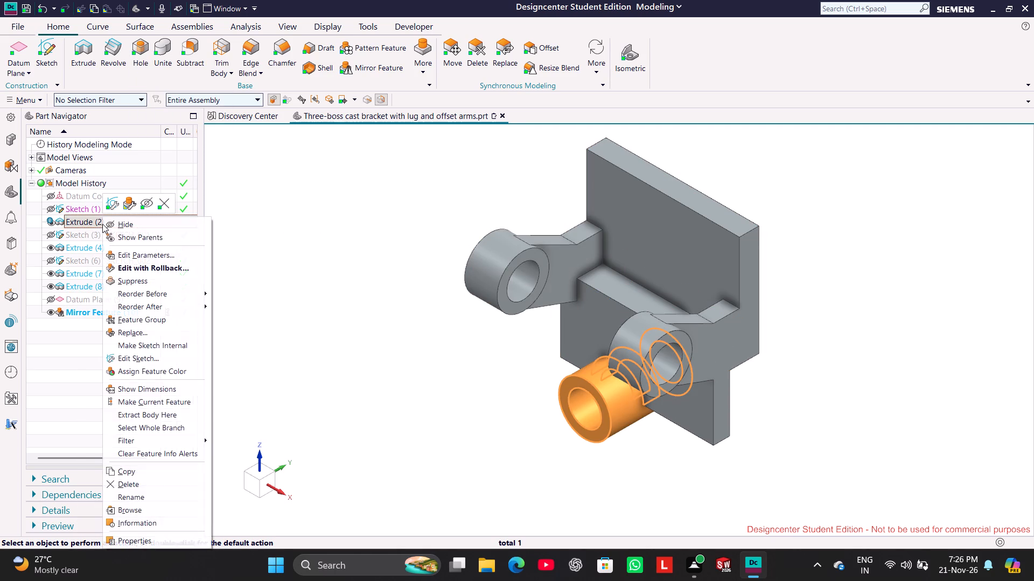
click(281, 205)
Edit the stepped plate's Extrude (4), setting its start distance to -59 mm and its end distance to 35 mm.
right_click(105, 247)
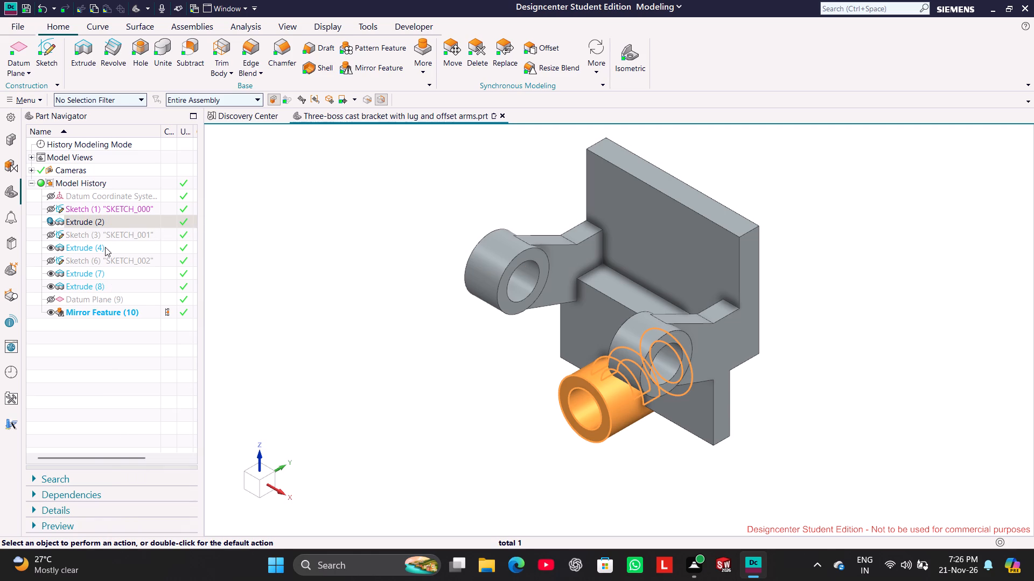
click(134, 207)
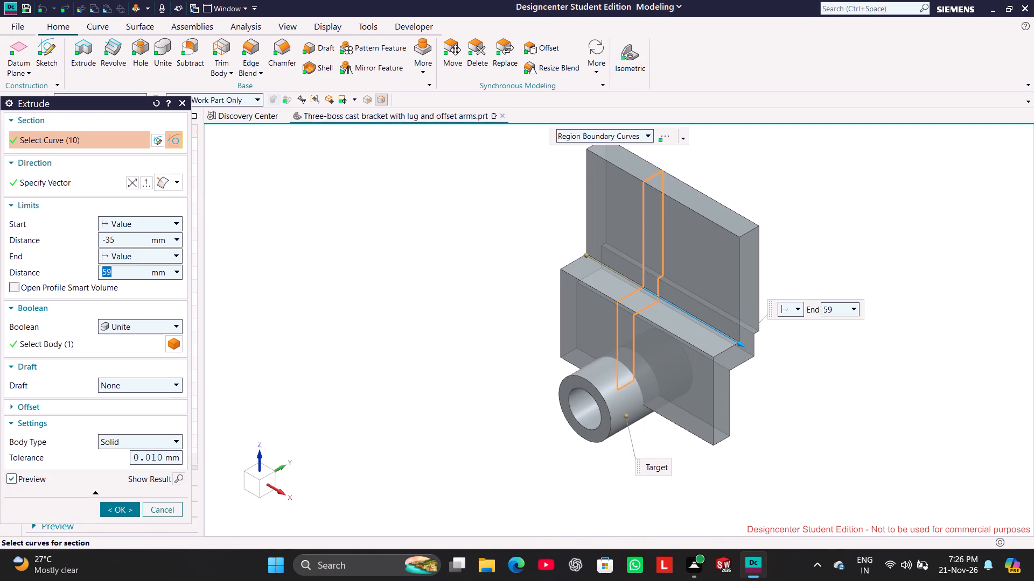
click(255, 480)
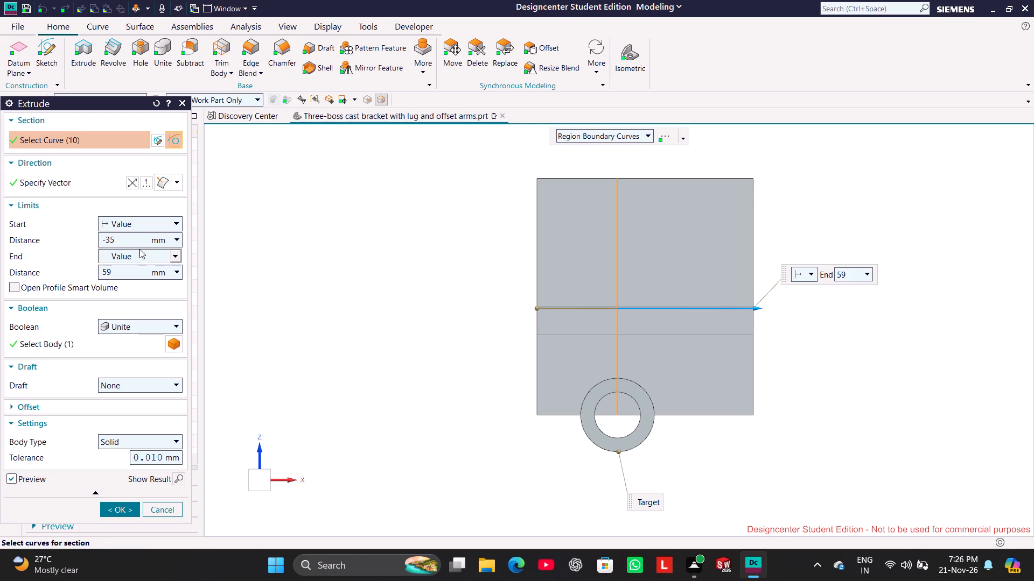
double_click(120, 273)
double_click(121, 243)
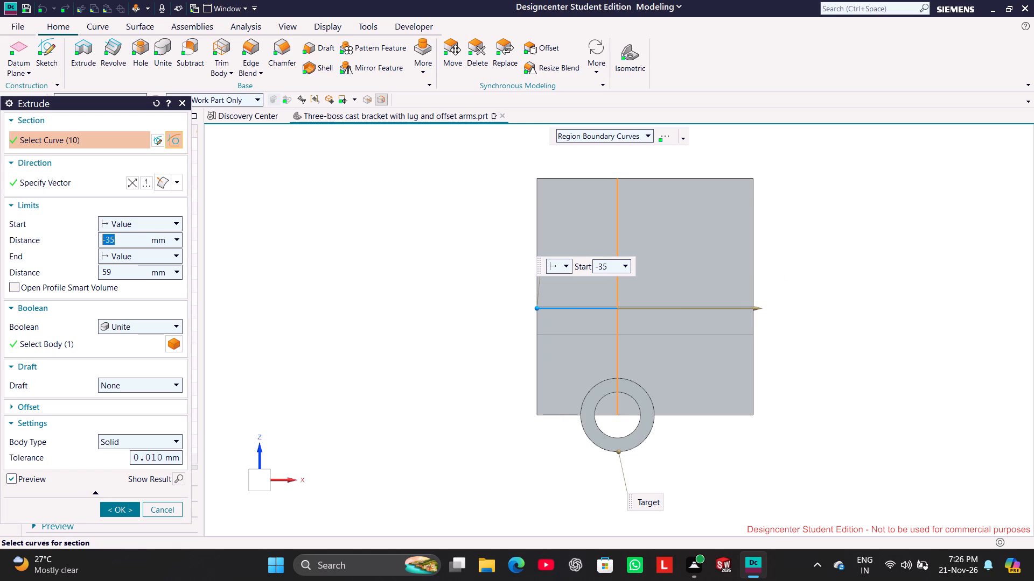
text(-59)
key(Return)
double_click(139, 271)
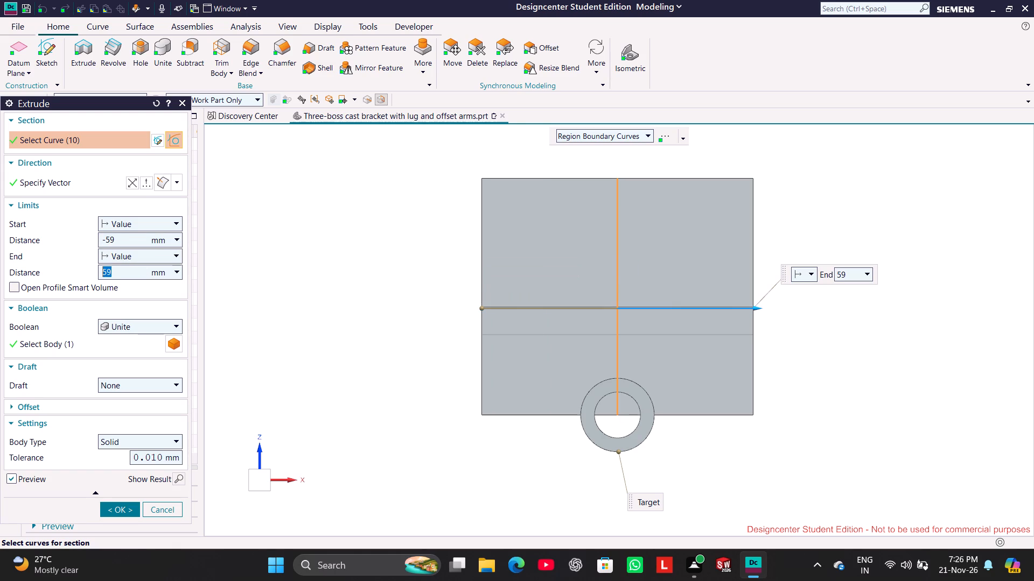
text(35)
key(Return)
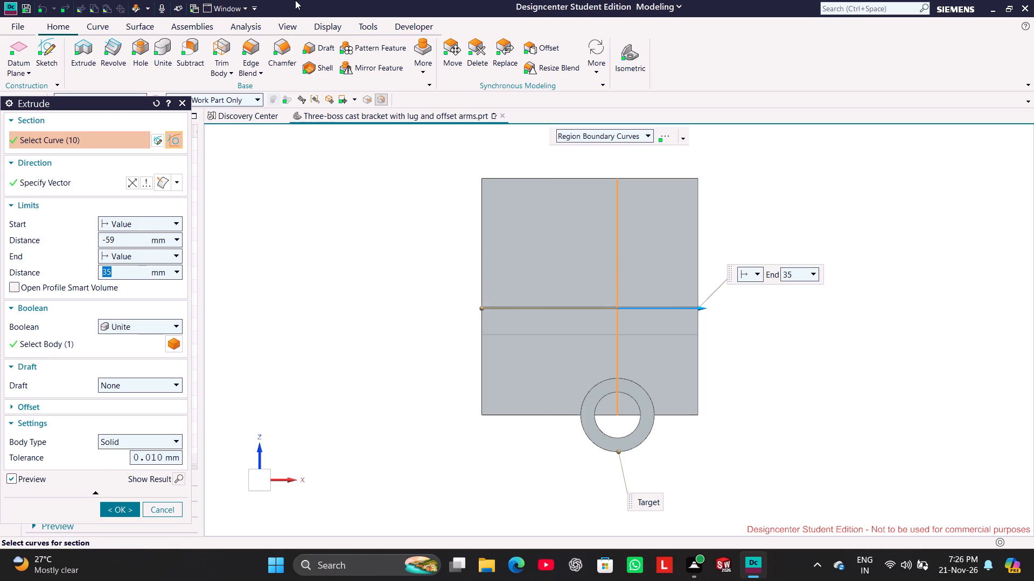
click(130, 505)
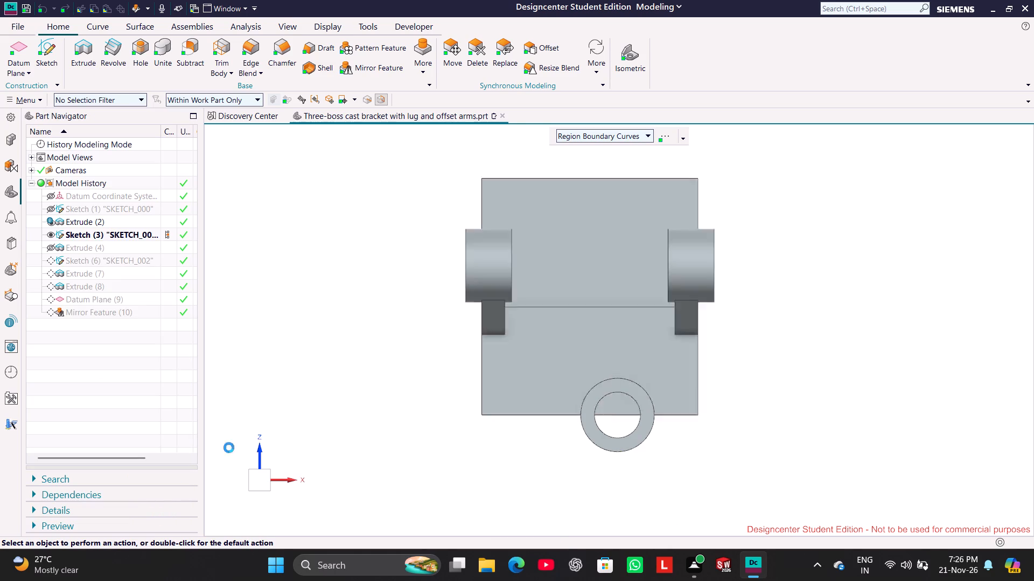
Start a new sketch on the Front principal plane through the lower boss.
click(634, 59)
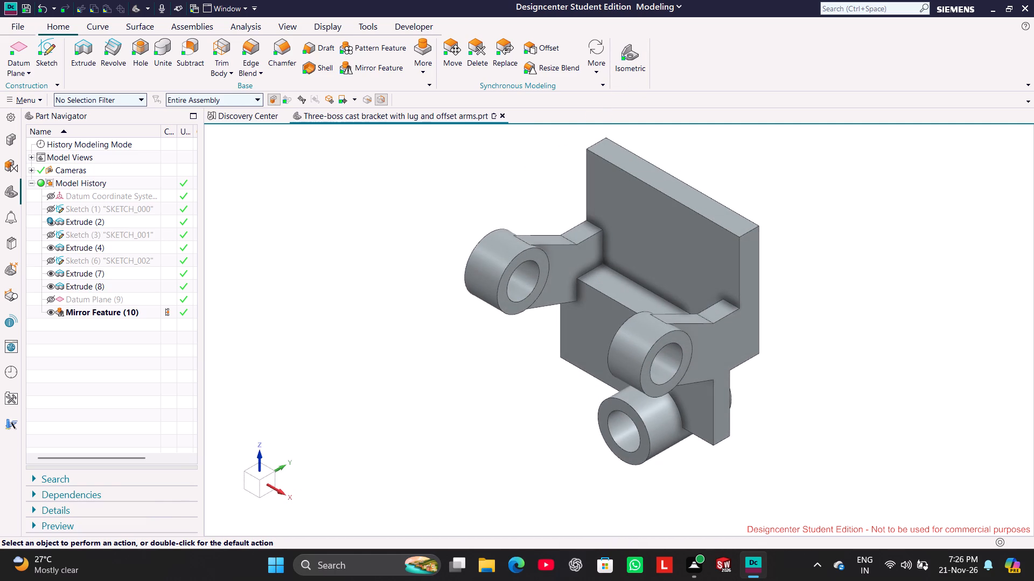
click(47, 58)
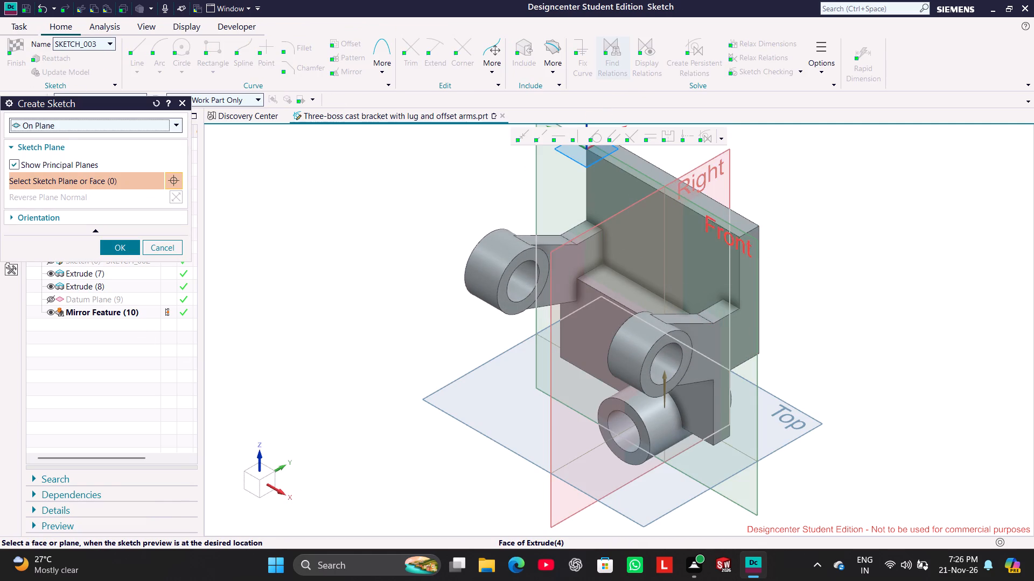
click(760, 247)
click(130, 250)
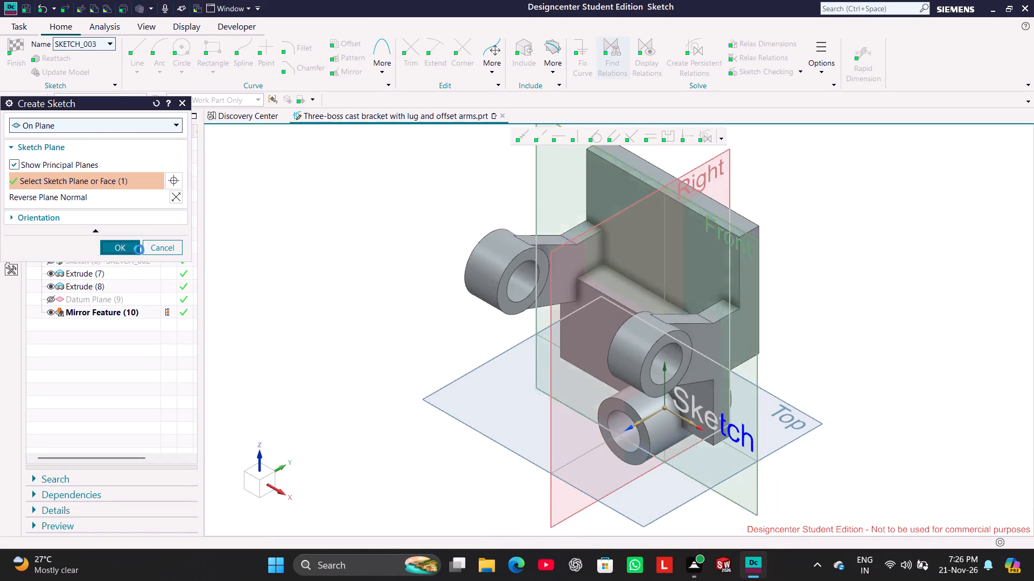
click(303, 243)
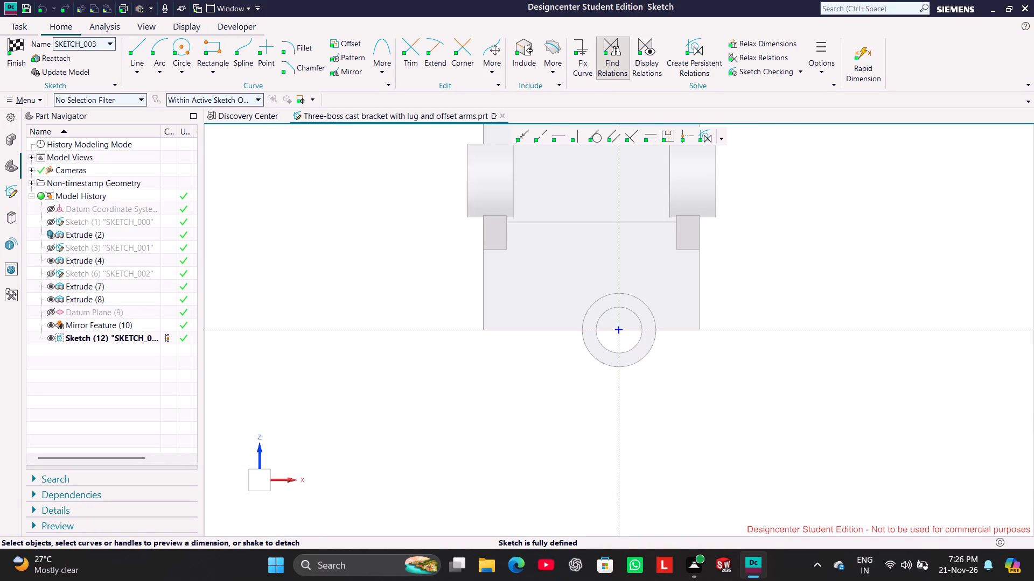
From the back view, include the lower boss's outer circular edge and the plate's horizontal step edge between the arms as reference curves.
middle_drag(795, 211, 681, 246)
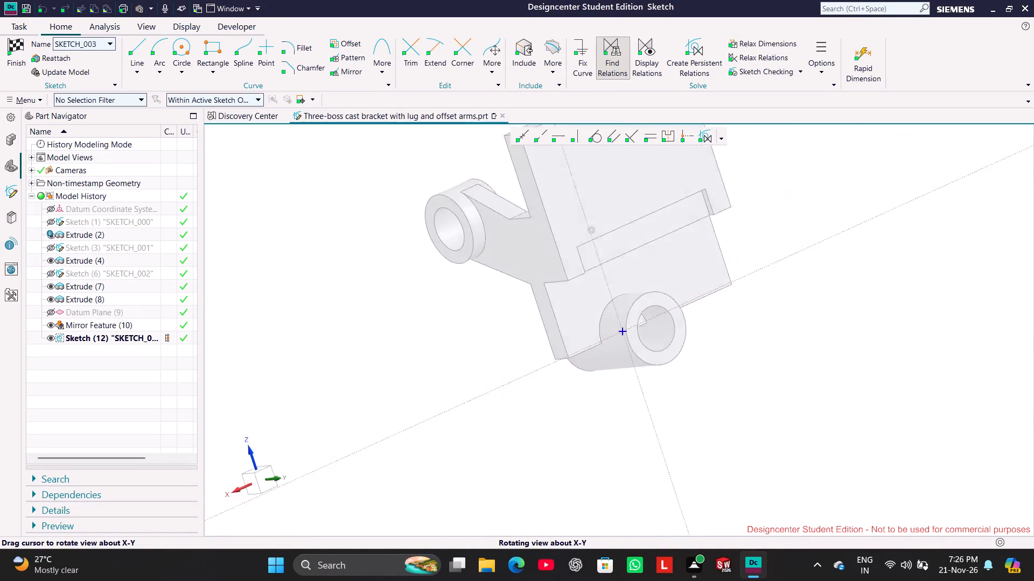
middle_drag(681, 246, 653, 243)
click(259, 488)
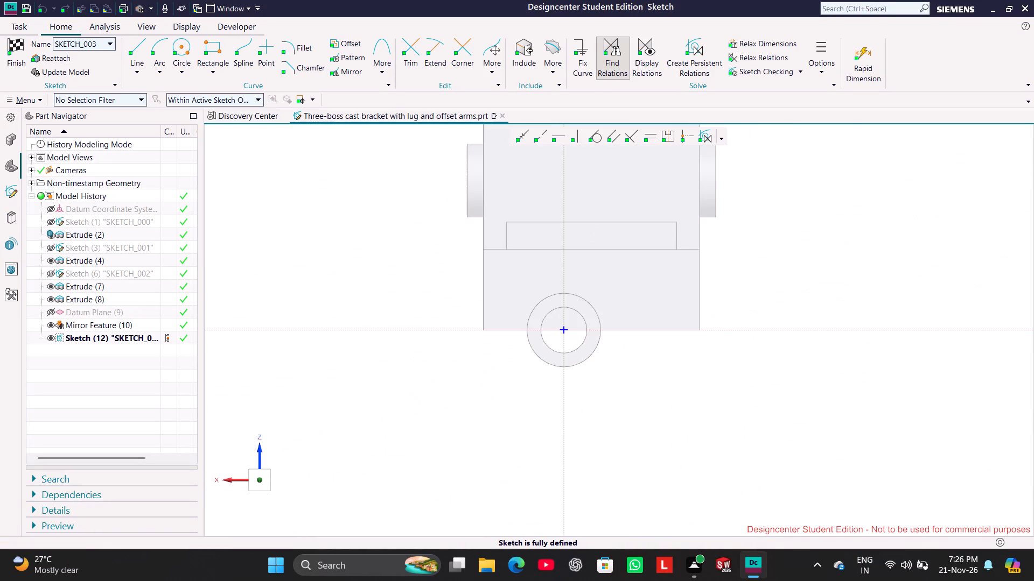
shift+middle_drag(818, 229, 820, 318)
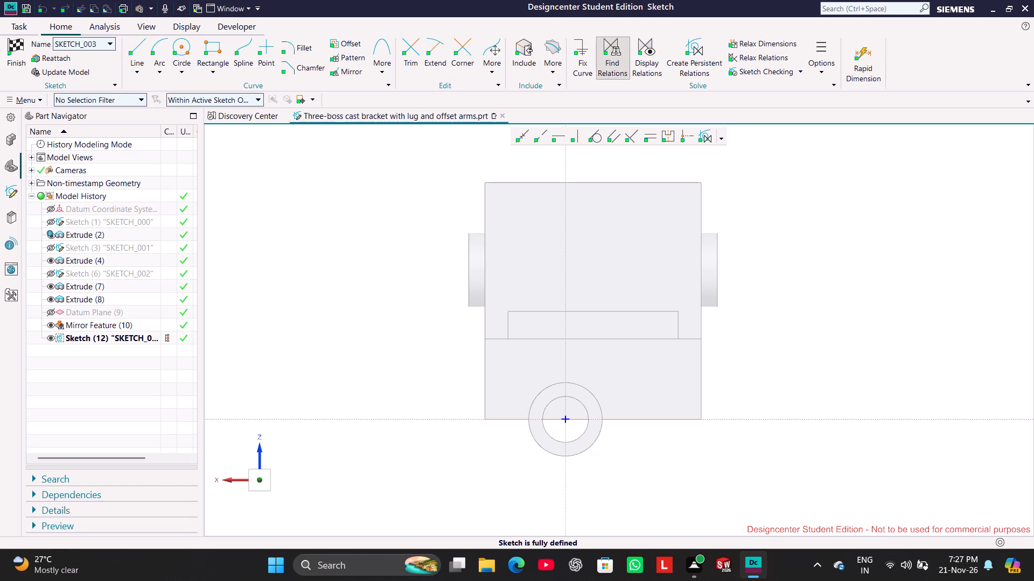
click(516, 51)
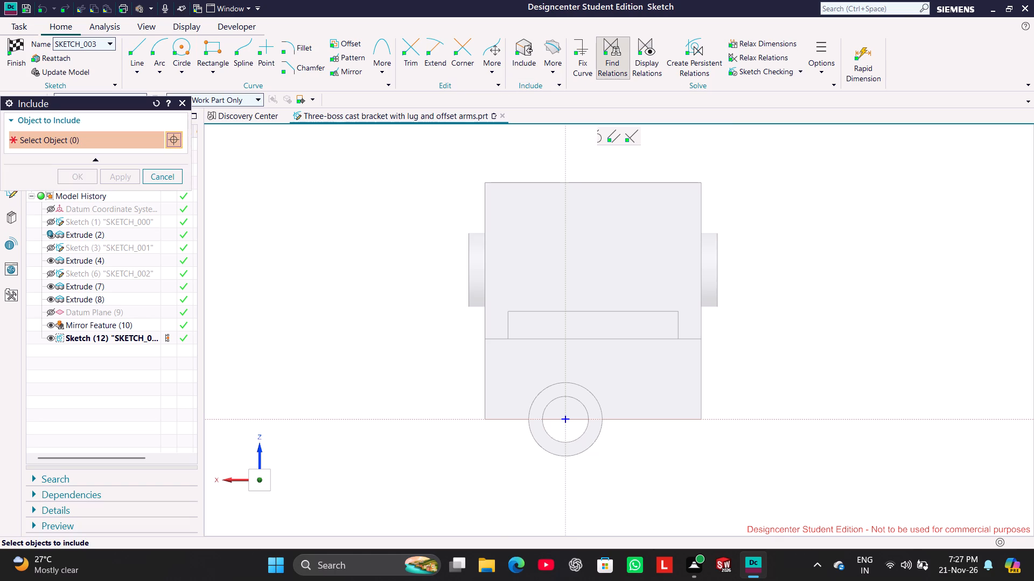
click(599, 399)
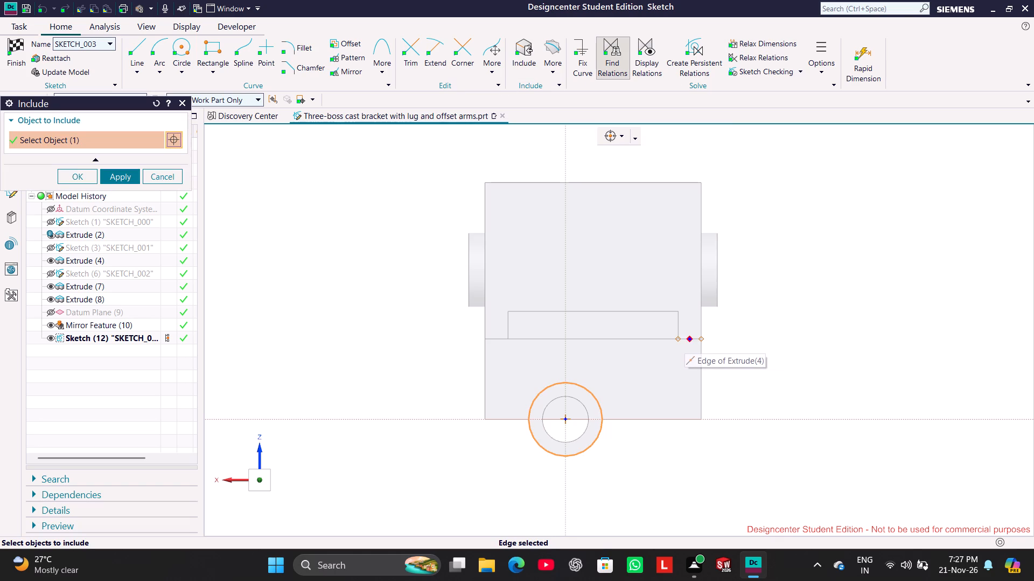
click(634, 337)
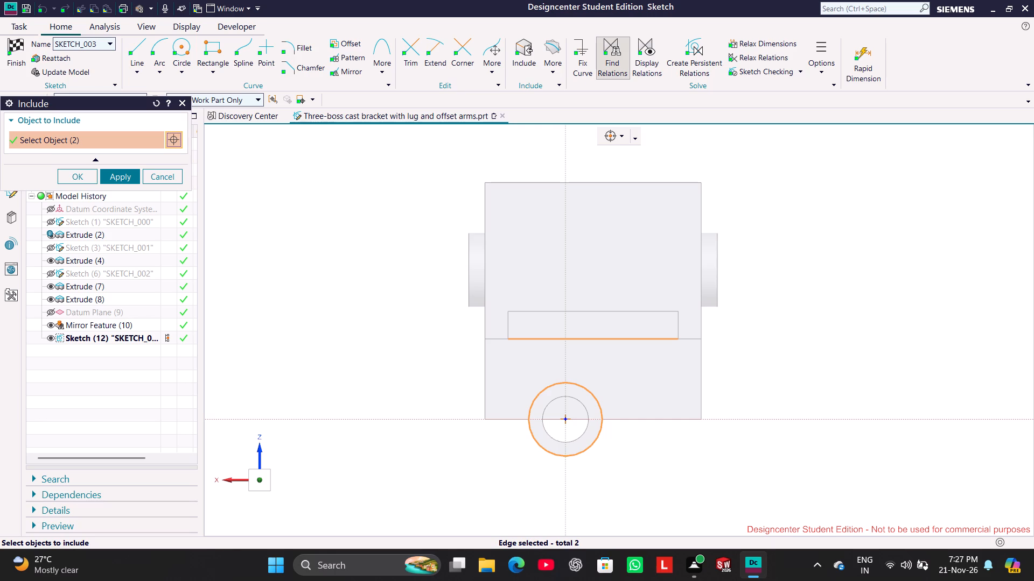
click(111, 174)
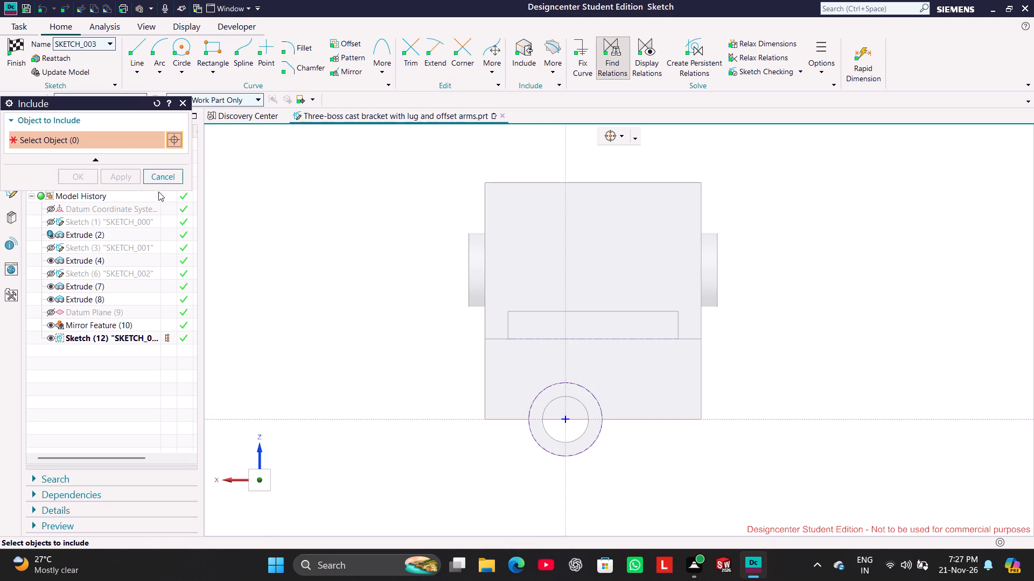
click(163, 181)
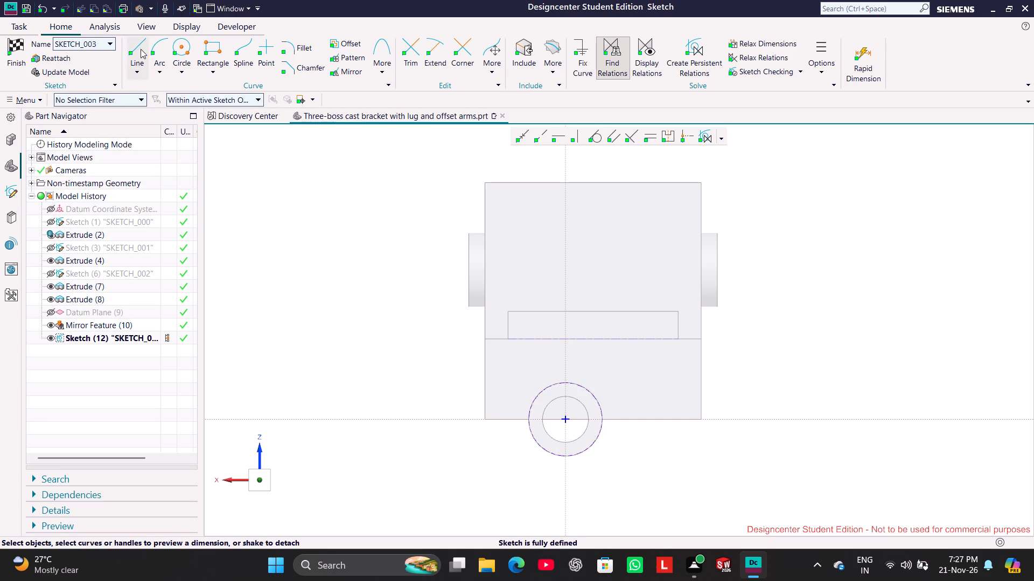
Draw a vertical line of 35 mm from the +X side of the included boss circle up to the included step edge.
click(141, 49)
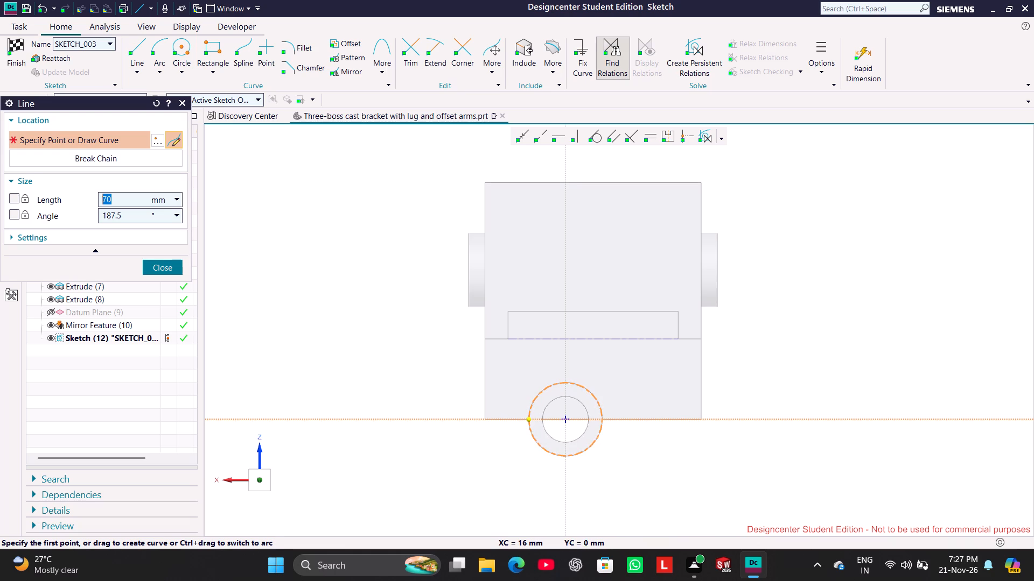
click(529, 415)
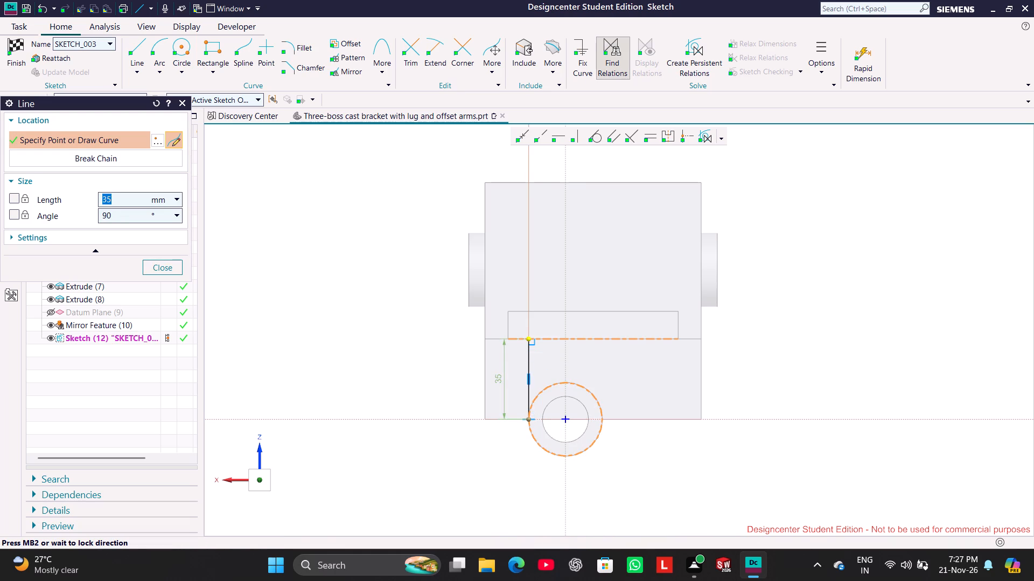
click(527, 336)
click(174, 270)
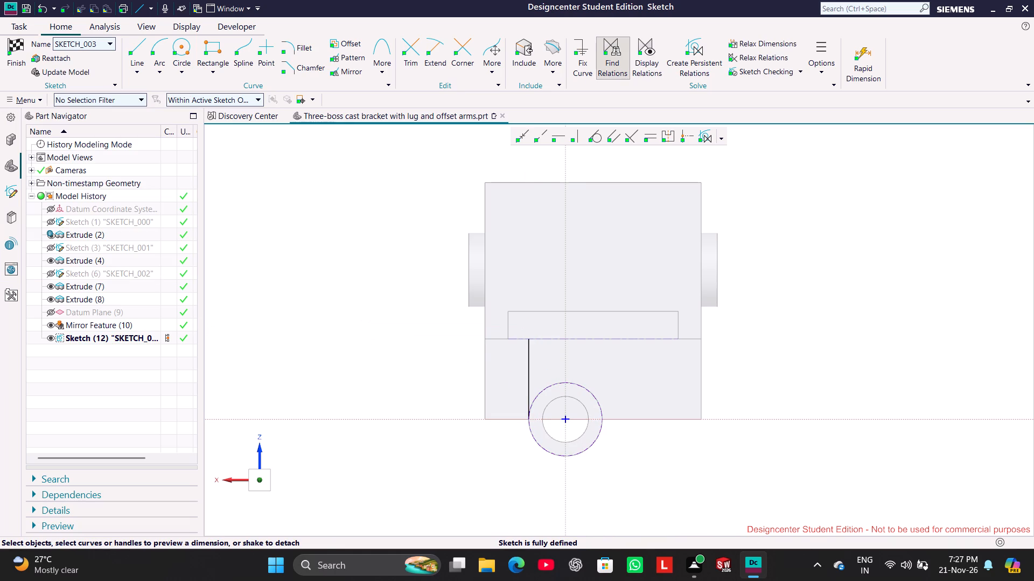
click(523, 366)
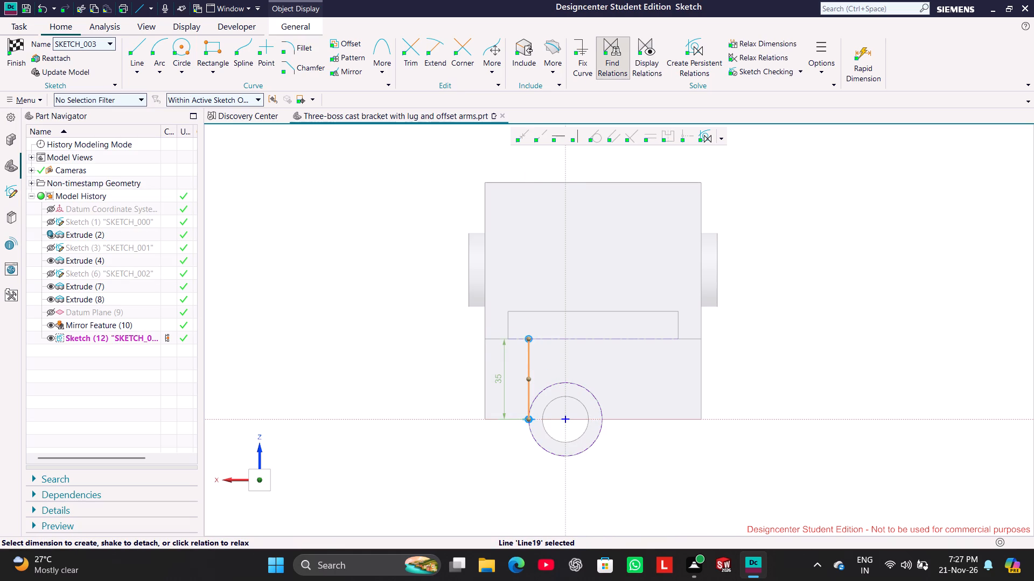
click(574, 132)
click(313, 271)
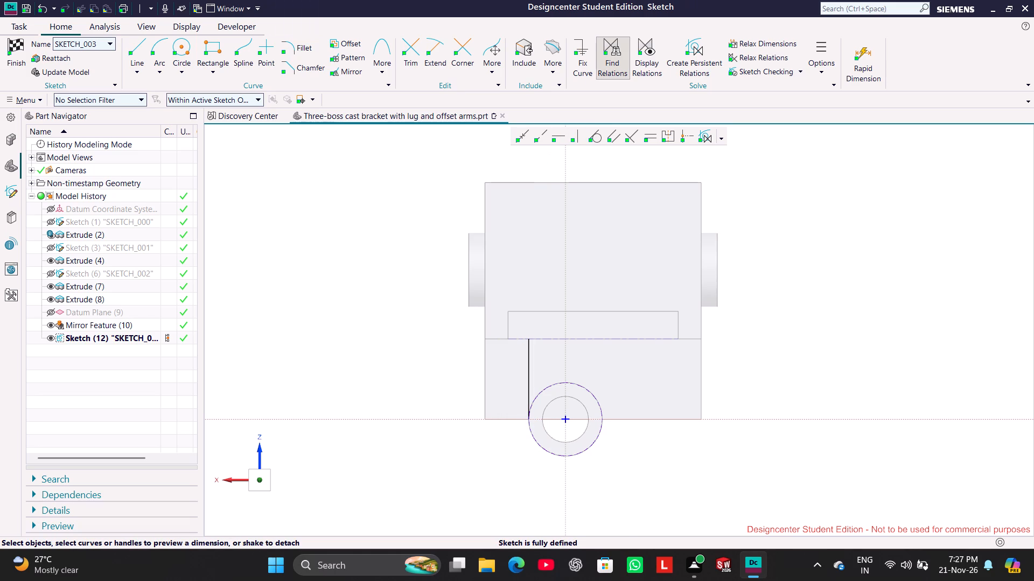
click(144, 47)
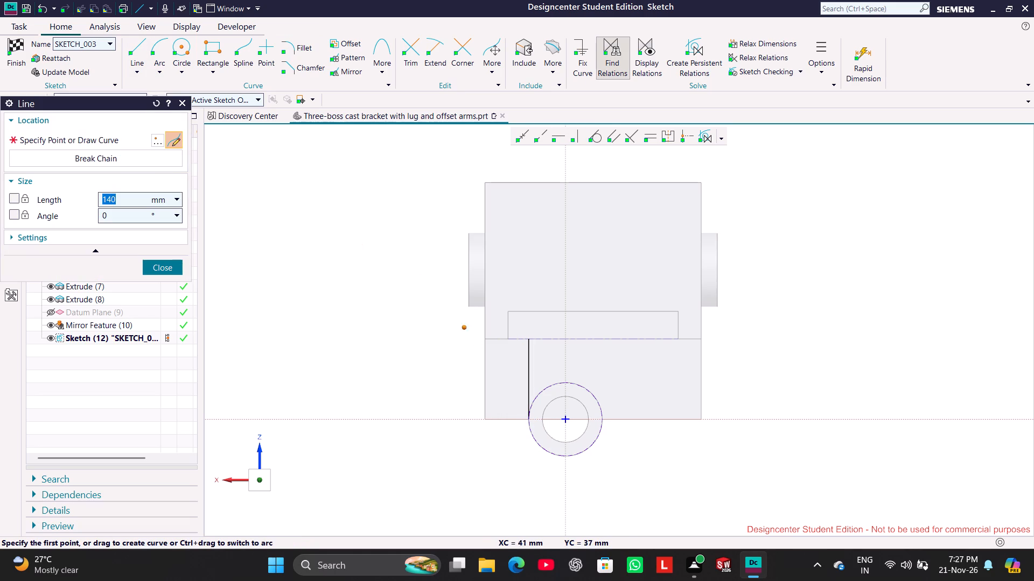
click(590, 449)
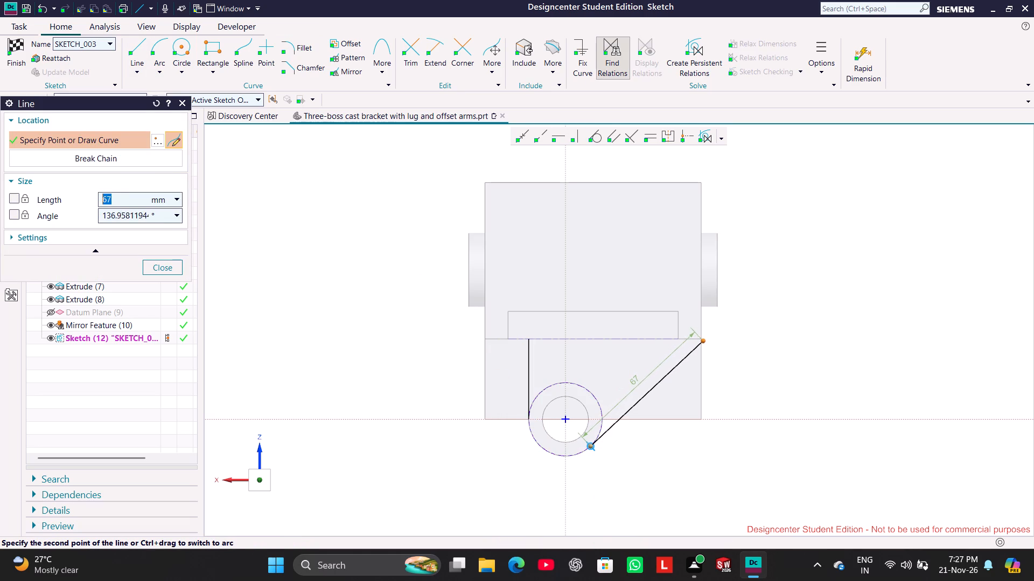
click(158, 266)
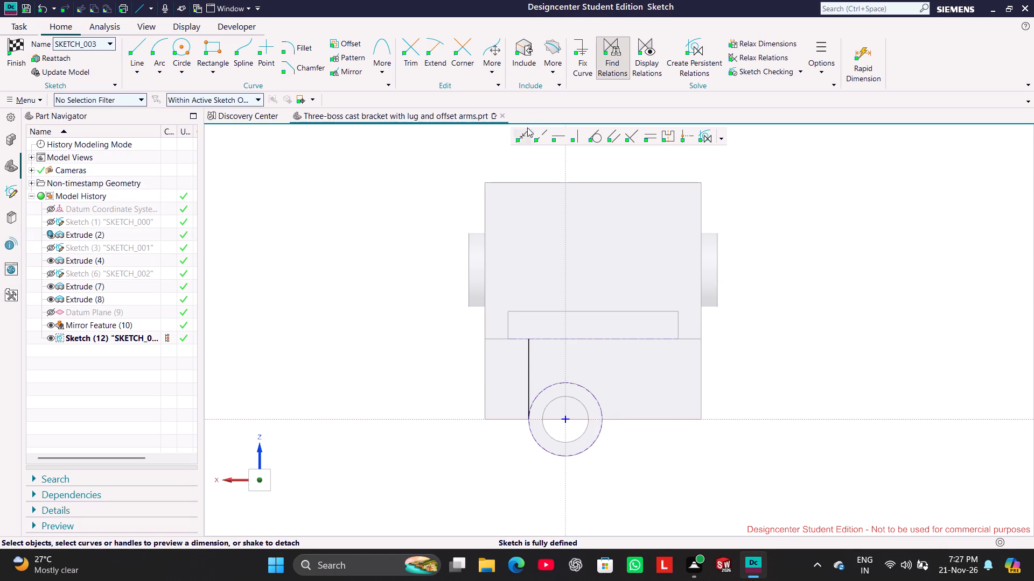
Include the short -X segment of the stepped plate's horizontal step edge as a reference curve.
click(527, 52)
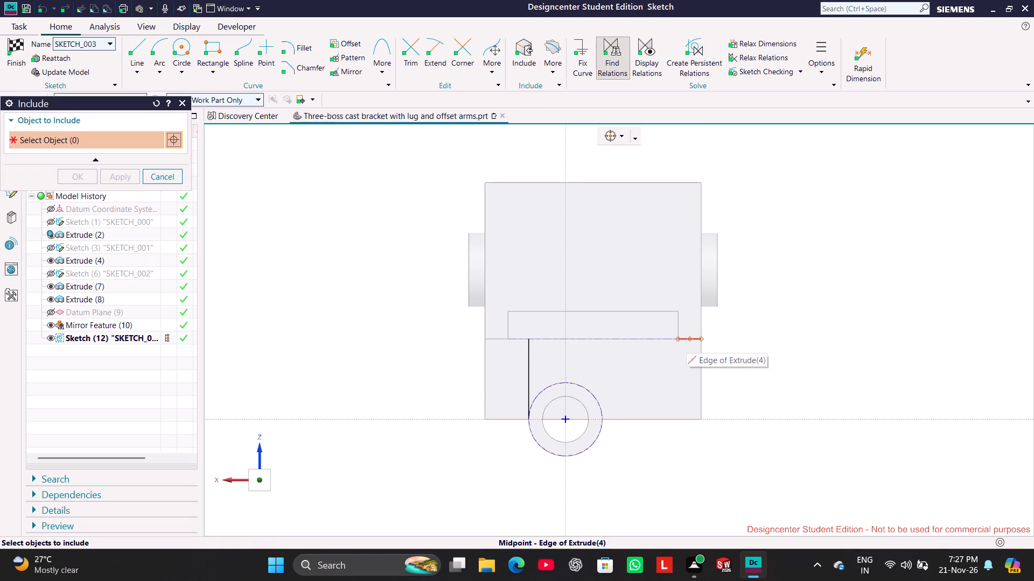
click(693, 341)
click(123, 176)
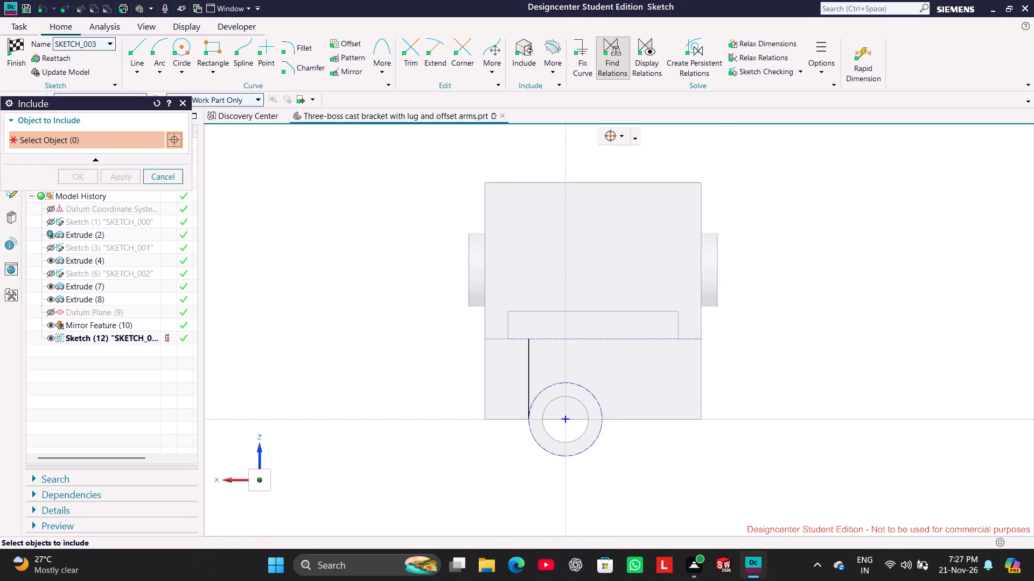
Draw a slanted line about 66.7 mm long from the included boss circle's lower -X side to the -X end of the step edge.
click(130, 44)
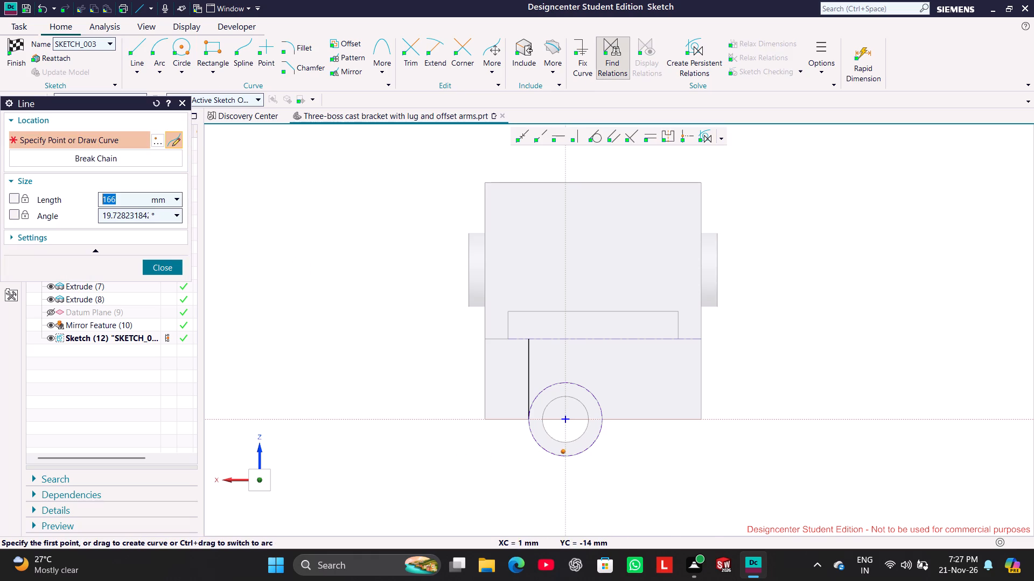
click(593, 447)
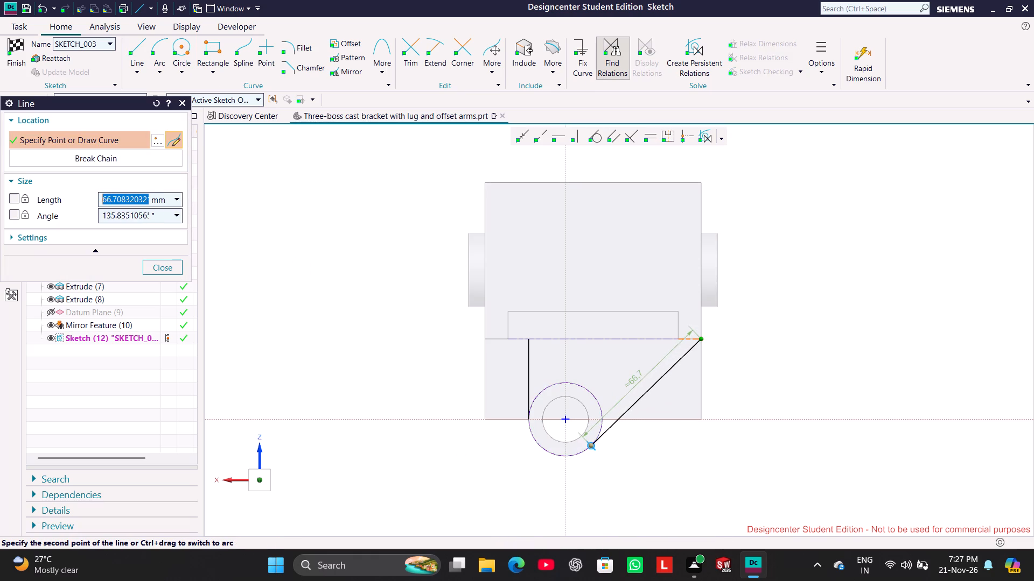
click(703, 339)
click(174, 266)
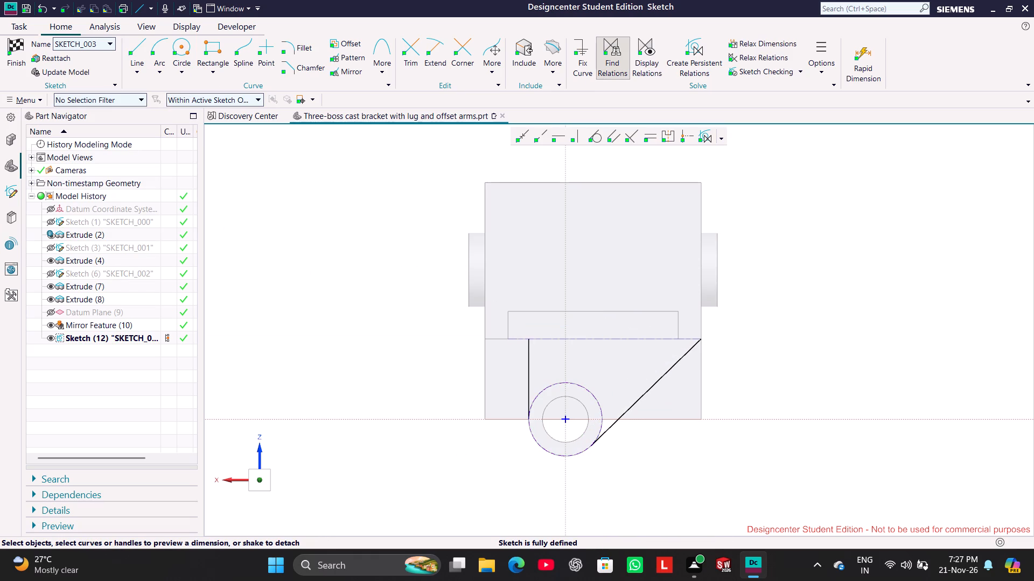
click(610, 429)
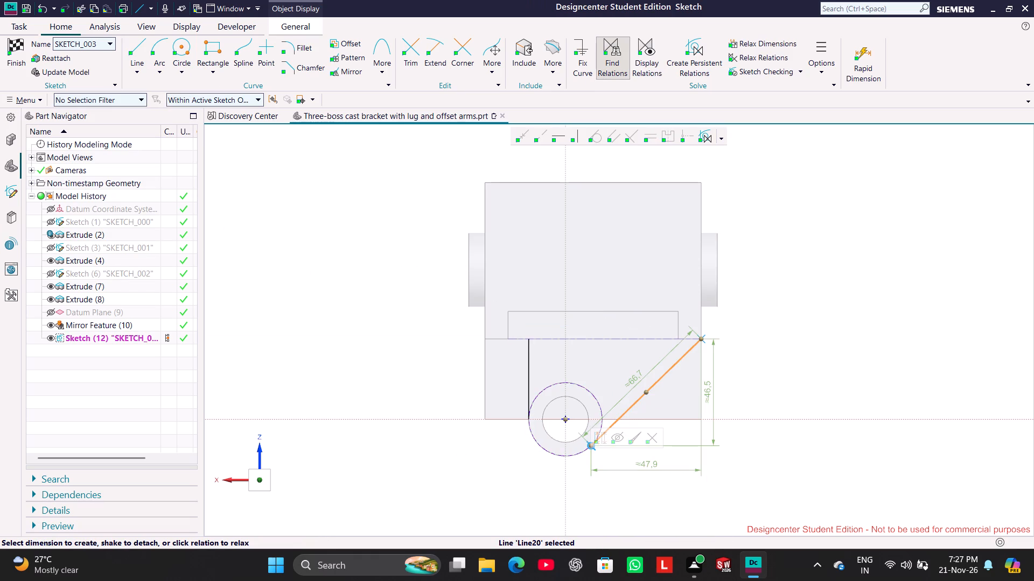
click(313, 321)
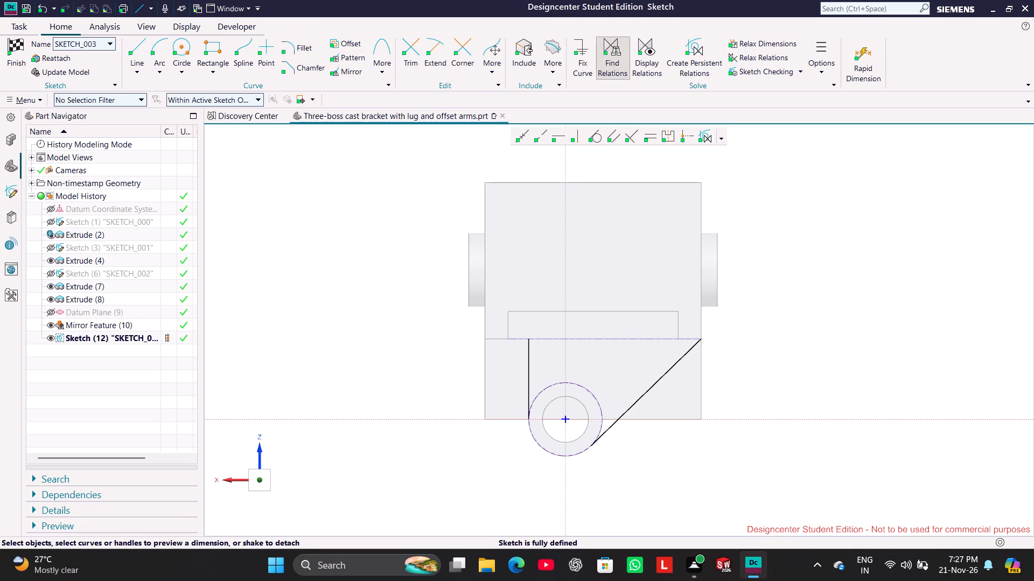
Project the lower boss's outer circular edge into the sketch with Project Curve.
click(552, 49)
click(586, 98)
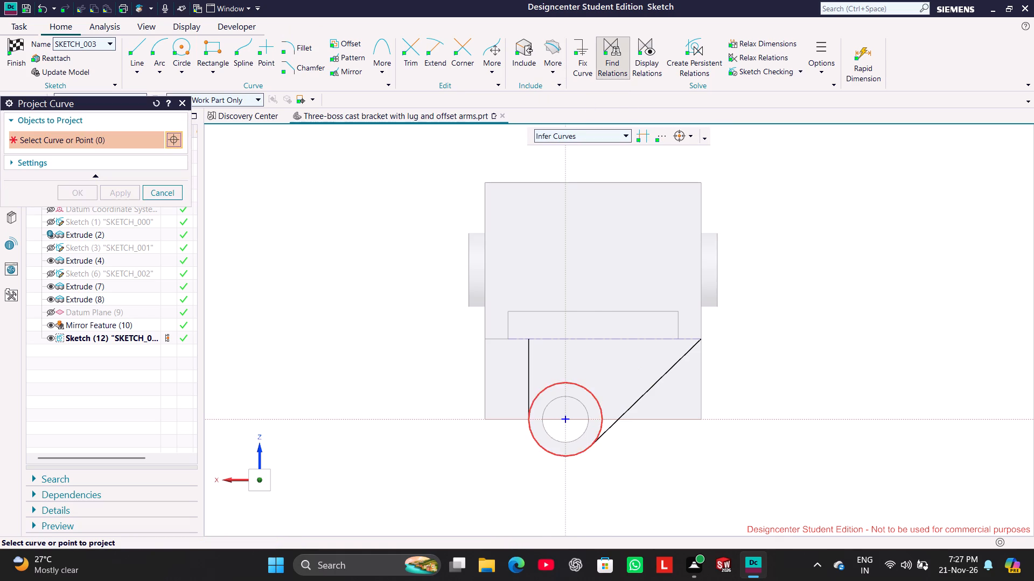
click(539, 440)
click(124, 188)
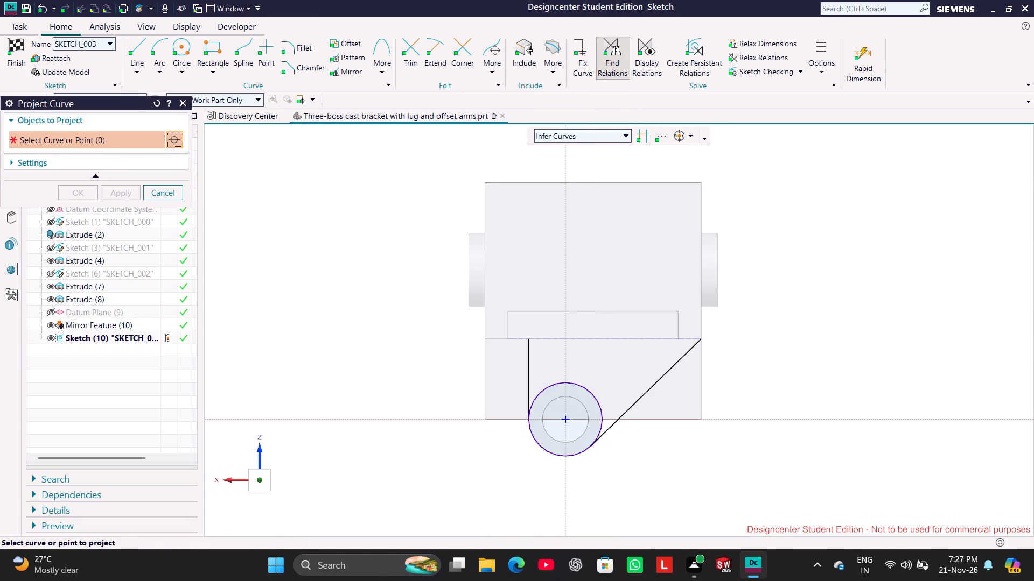
Trim the upper portion of the projected boss circle, keeping the lower arc between the vertical and slanted lines.
click(408, 59)
drag(585, 367, 582, 396)
click(378, 303)
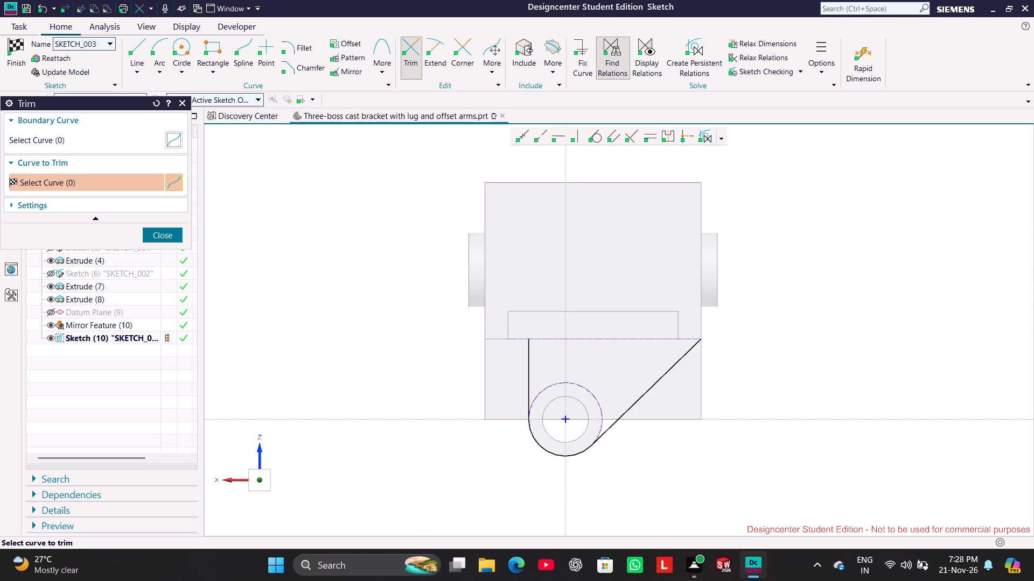
middle_drag(334, 344, 277, 340)
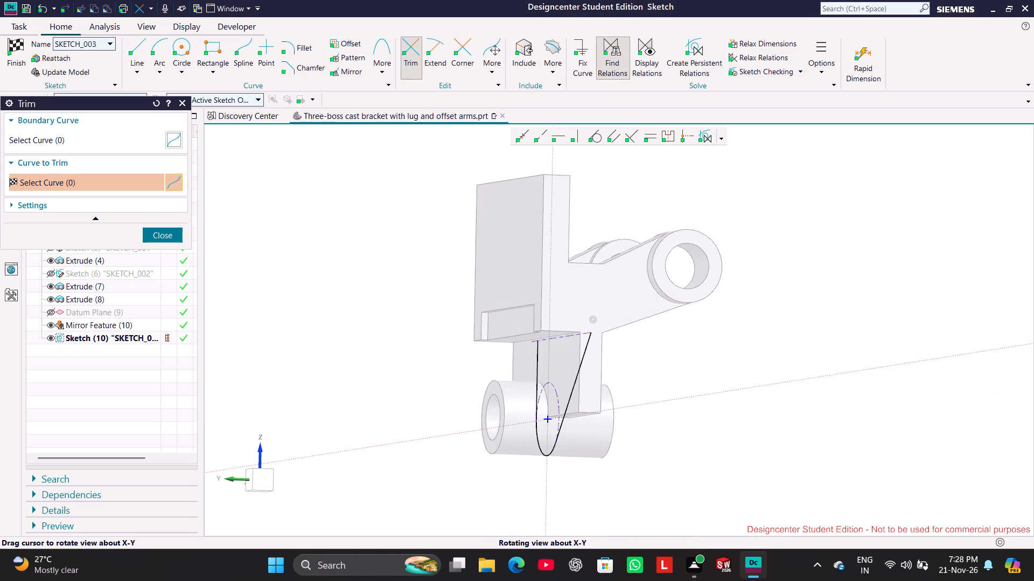
middle_drag(277, 340, 305, 341)
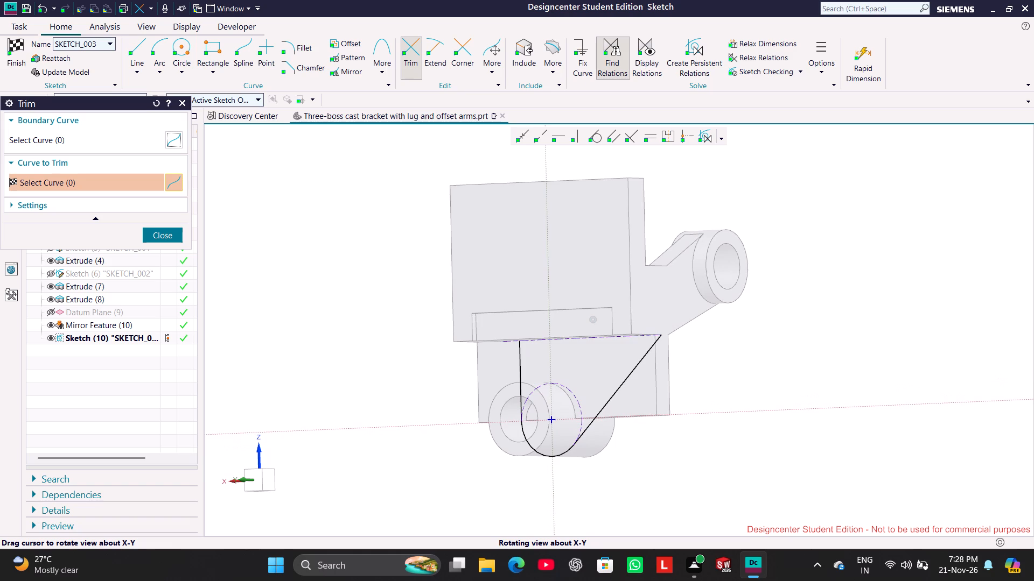
middle_drag(305, 341, 319, 338)
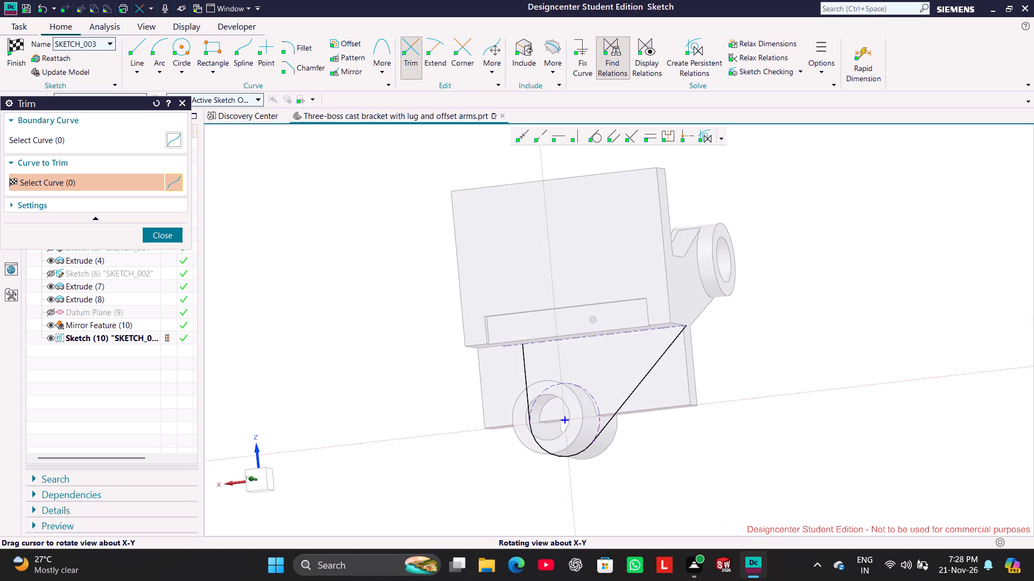
middle_drag(319, 338, 319, 339)
click(265, 486)
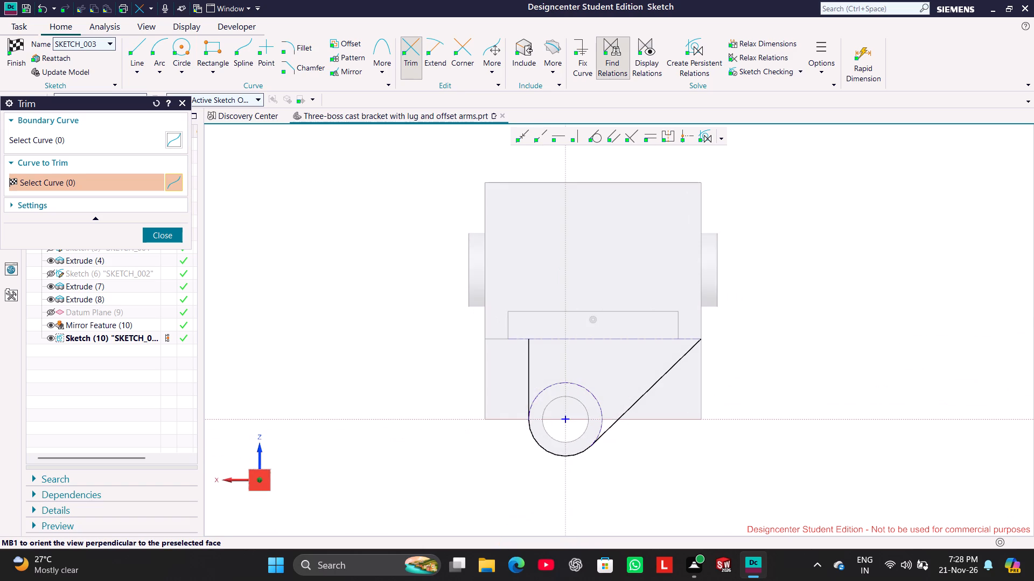
click(166, 235)
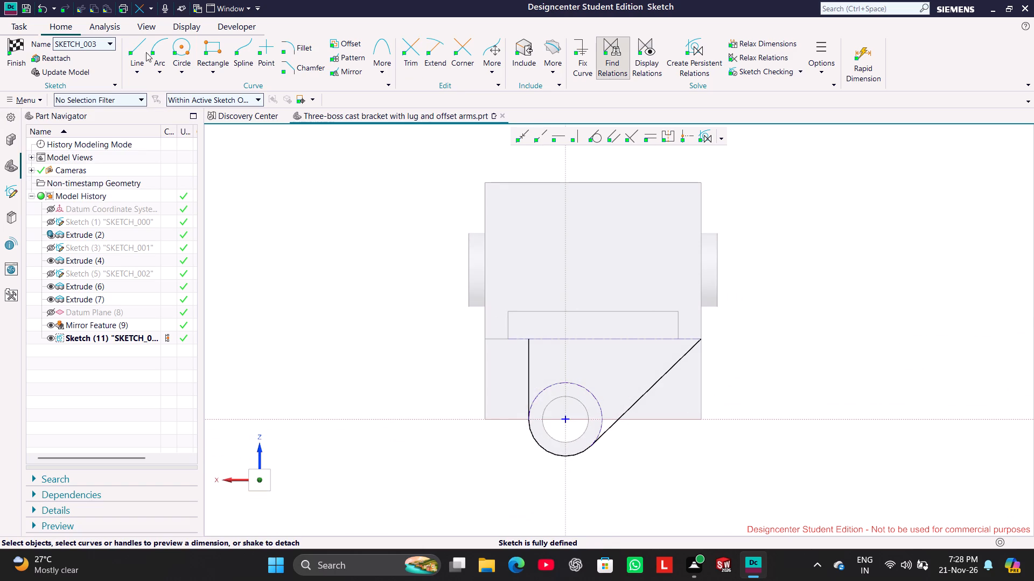
Close the lug profile with a 75 mm horizontal line along the step edge and finish the sketch.
click(142, 45)
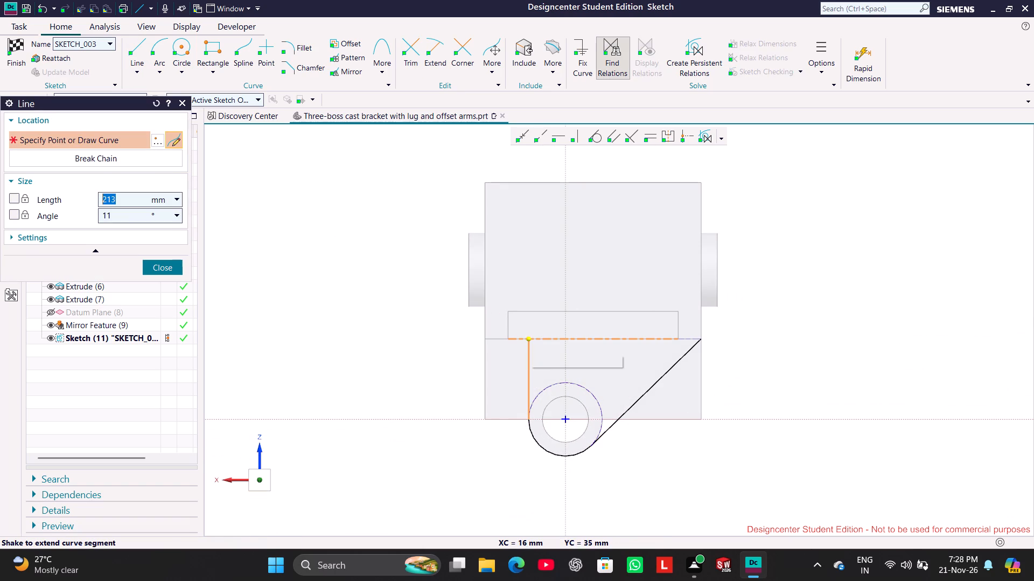
click(703, 340)
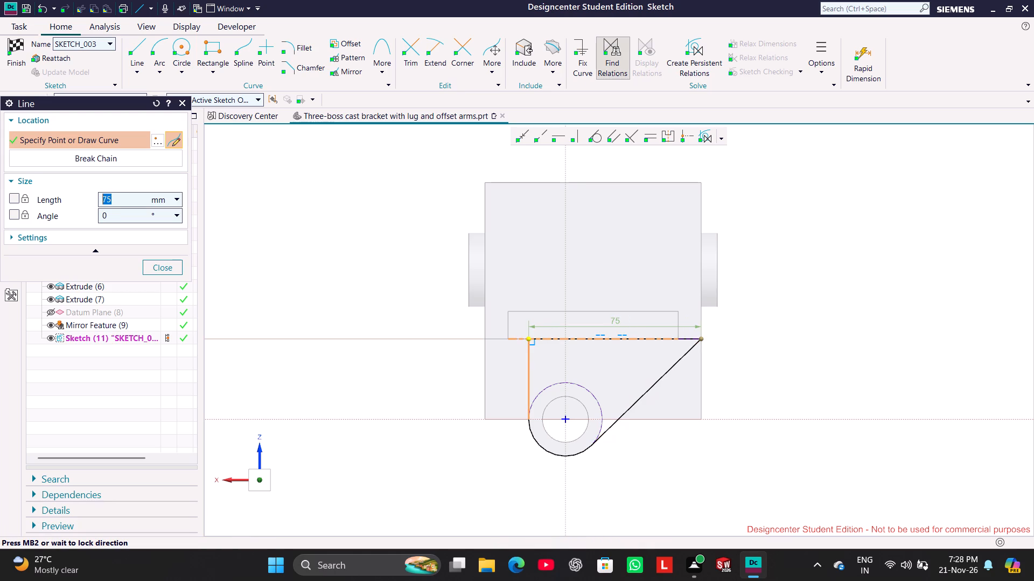
click(528, 337)
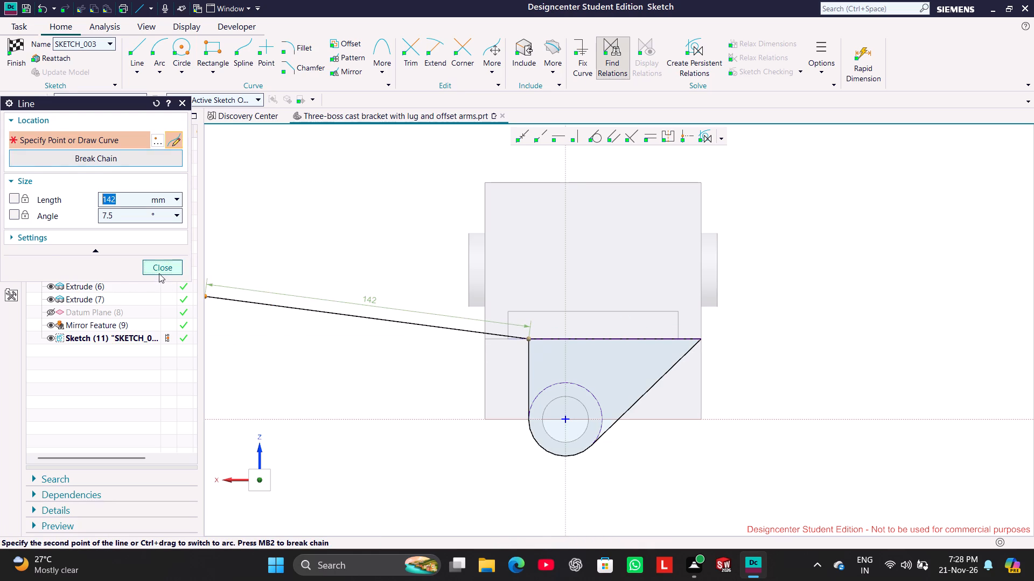
click(159, 273)
click(7, 57)
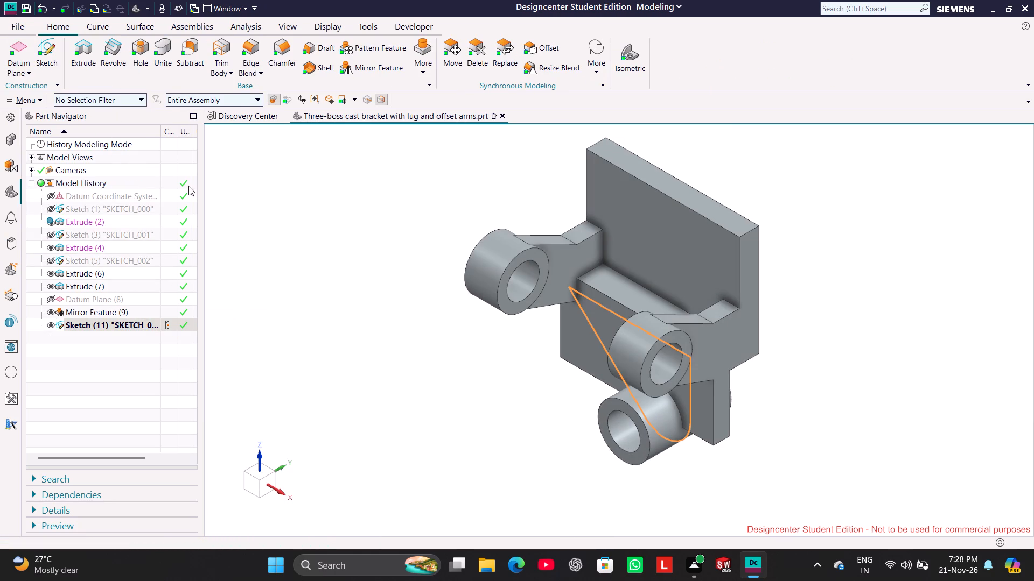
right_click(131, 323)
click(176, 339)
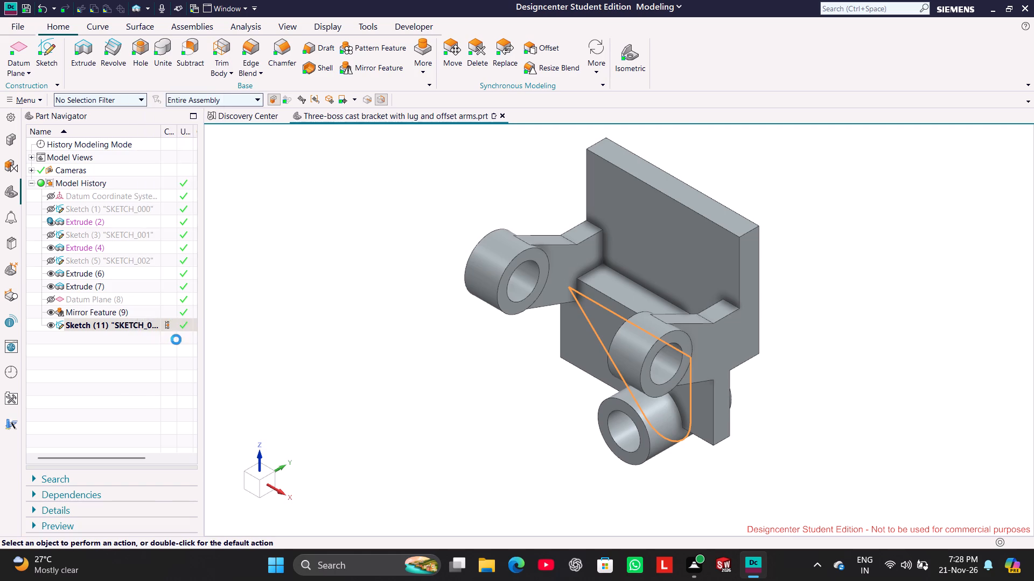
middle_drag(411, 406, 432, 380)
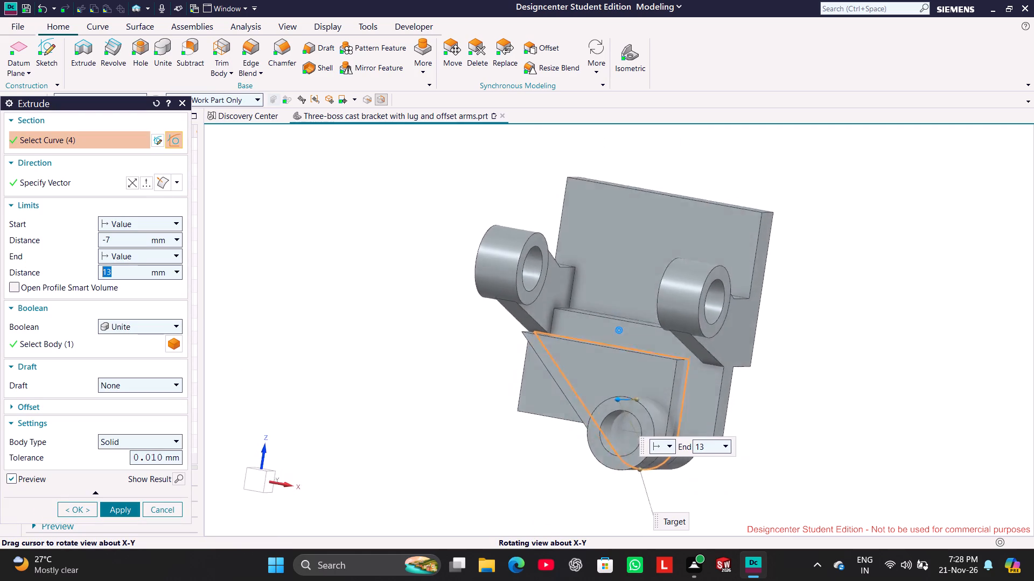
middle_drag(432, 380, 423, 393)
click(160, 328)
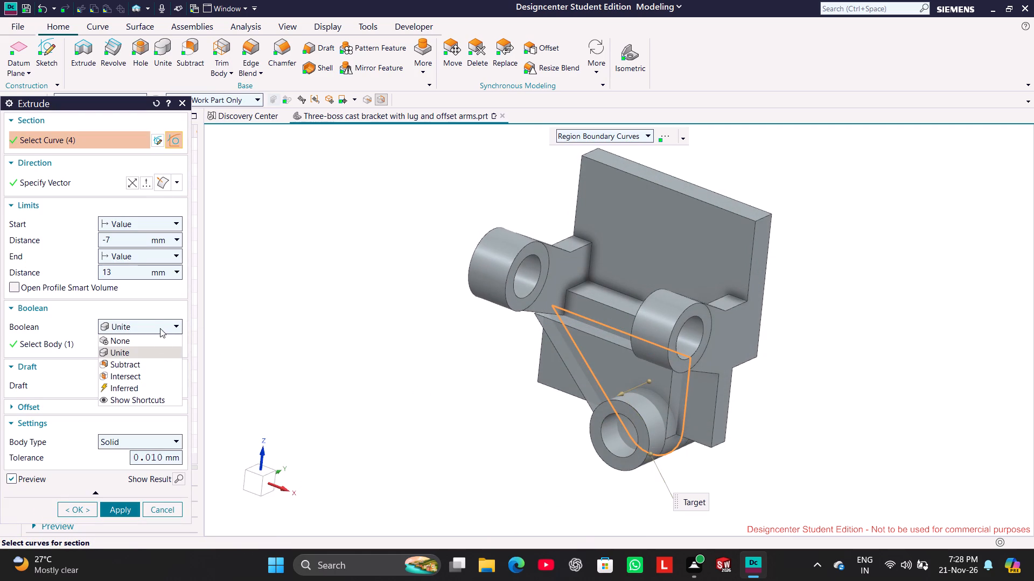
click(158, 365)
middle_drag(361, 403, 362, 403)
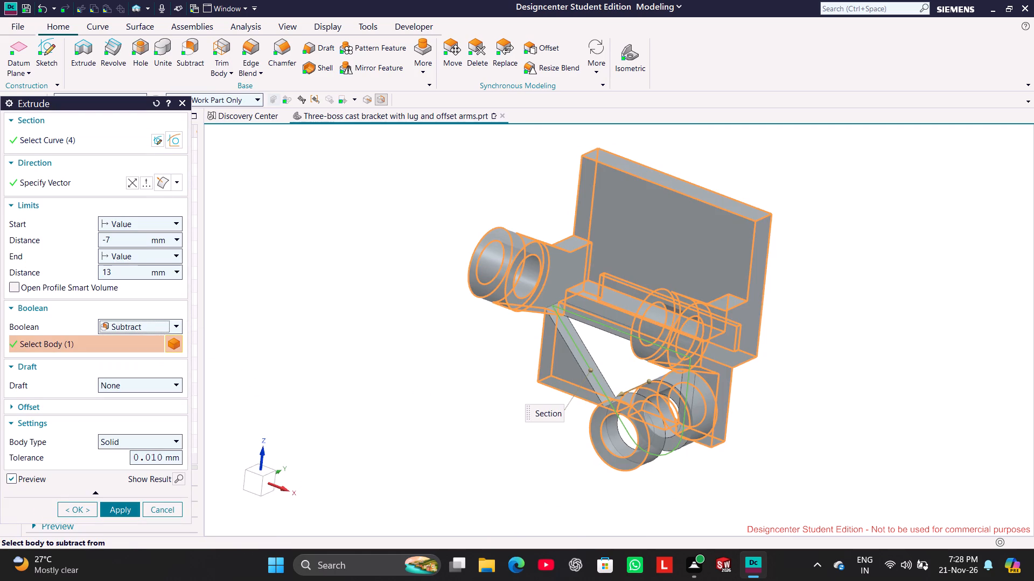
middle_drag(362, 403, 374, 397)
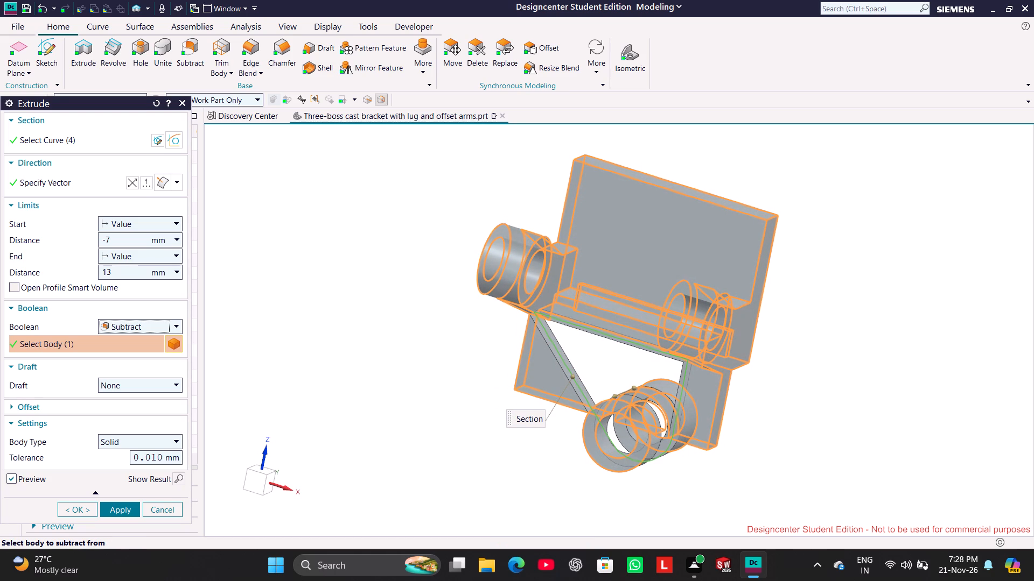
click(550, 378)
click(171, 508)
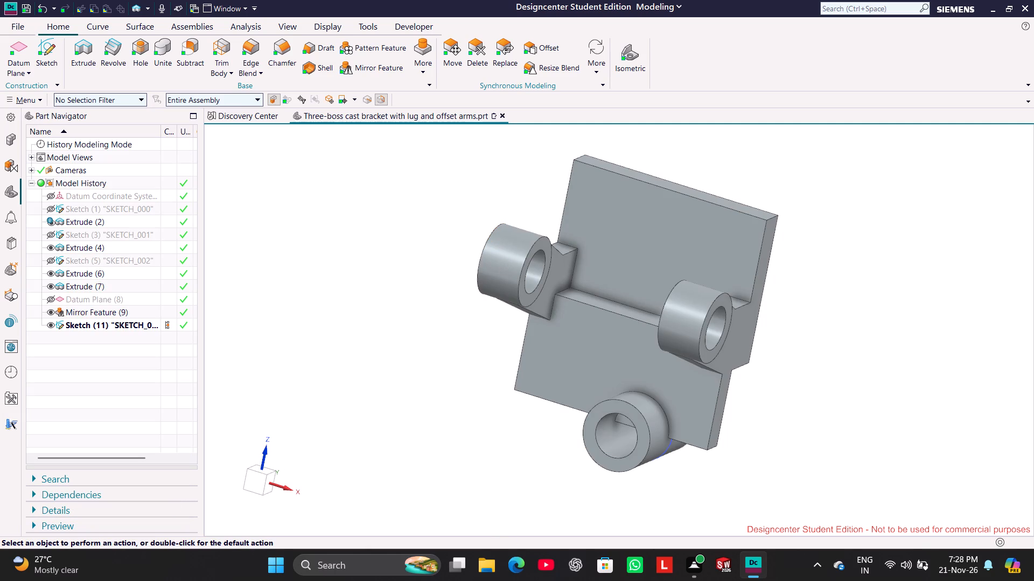
Reopen the lug sketch and include the lower plate's two vertical side edges, +X step edge and +X bottom edge as references.
right_click(131, 325)
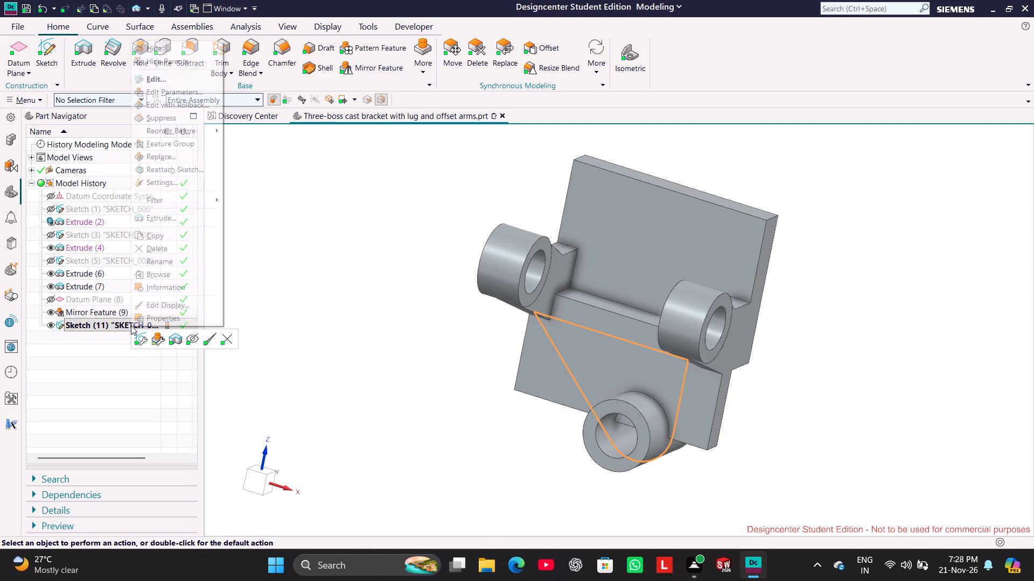
click(161, 332)
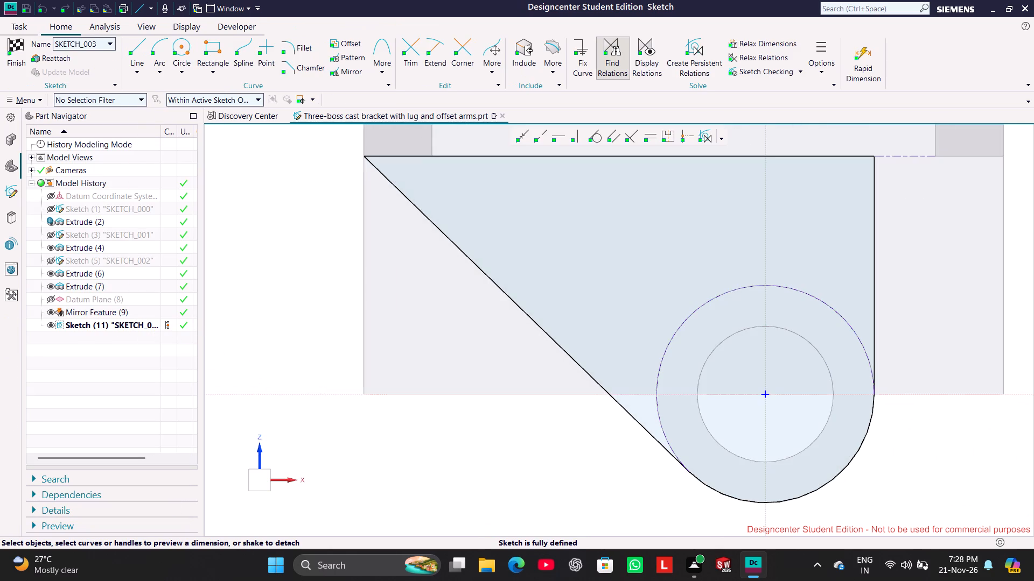
scroll(666, 217, down, 2)
scroll(718, 207, down, 3)
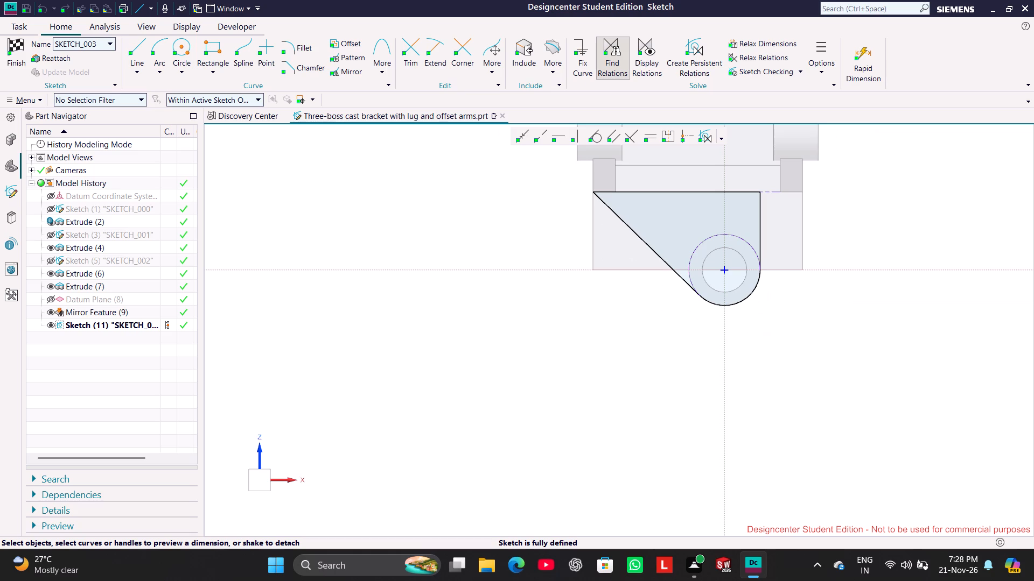
shift+middle_drag(895, 185, 797, 292)
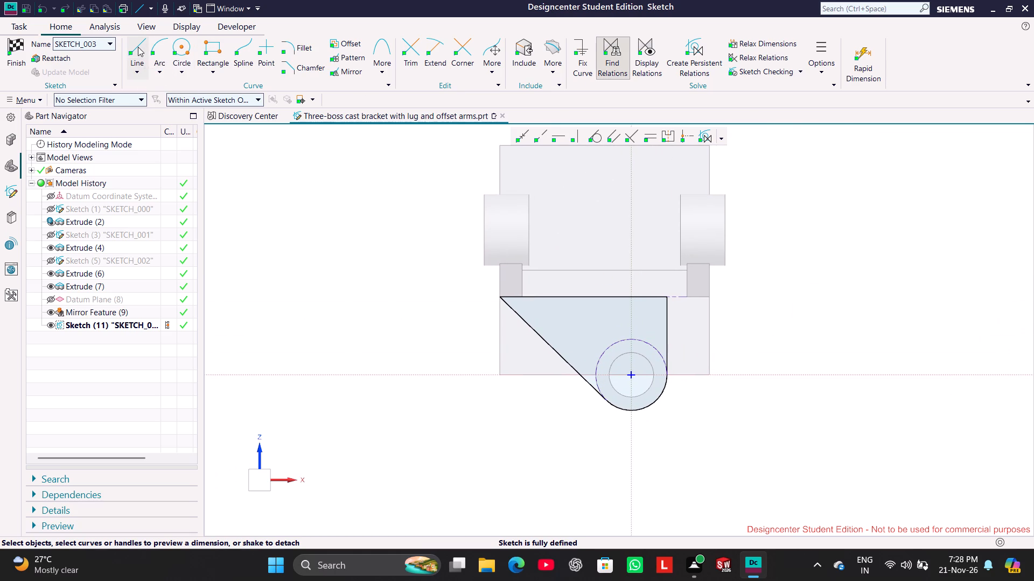
click(526, 58)
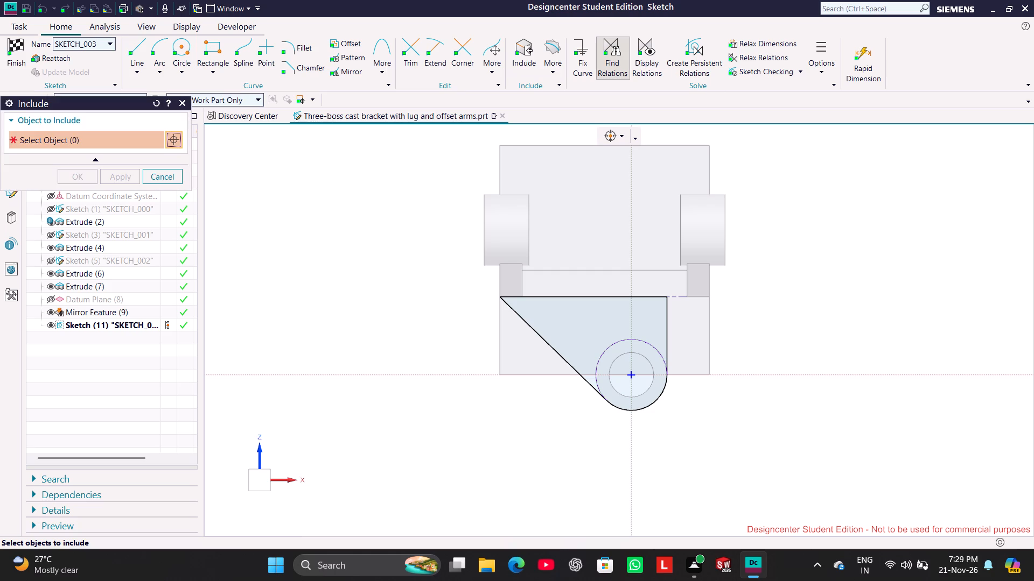
click(500, 324)
click(712, 342)
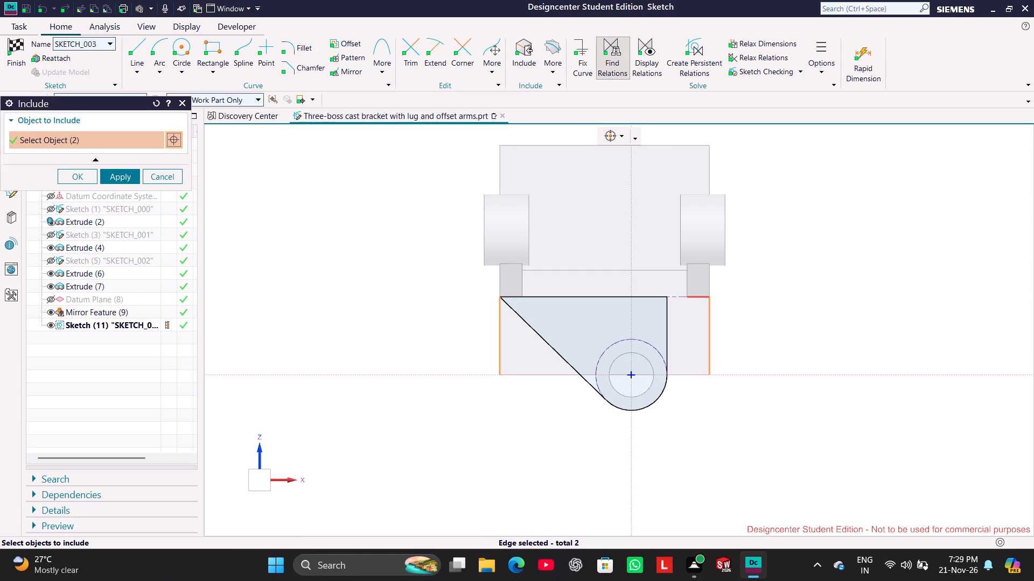
click(698, 301)
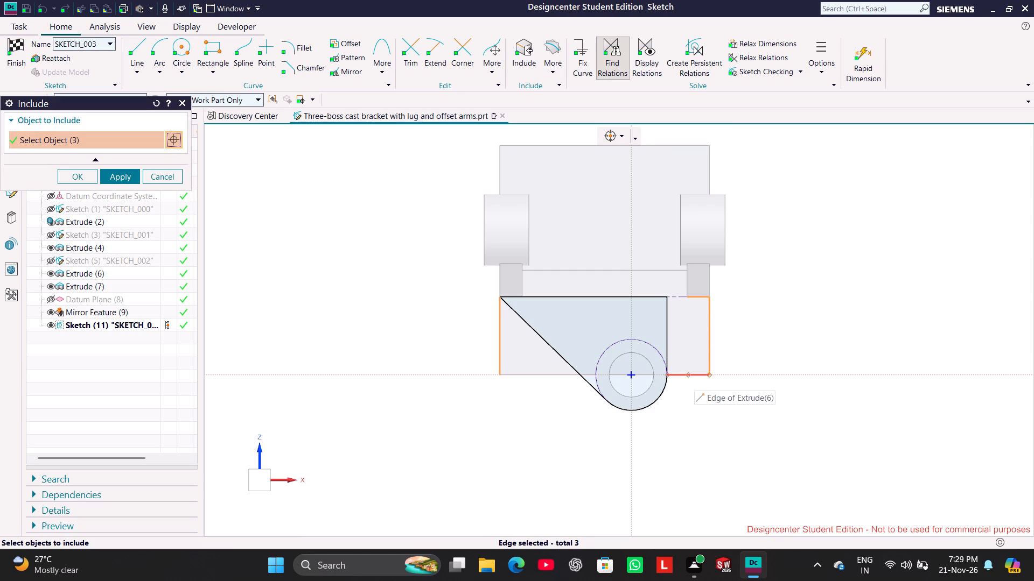
click(694, 377)
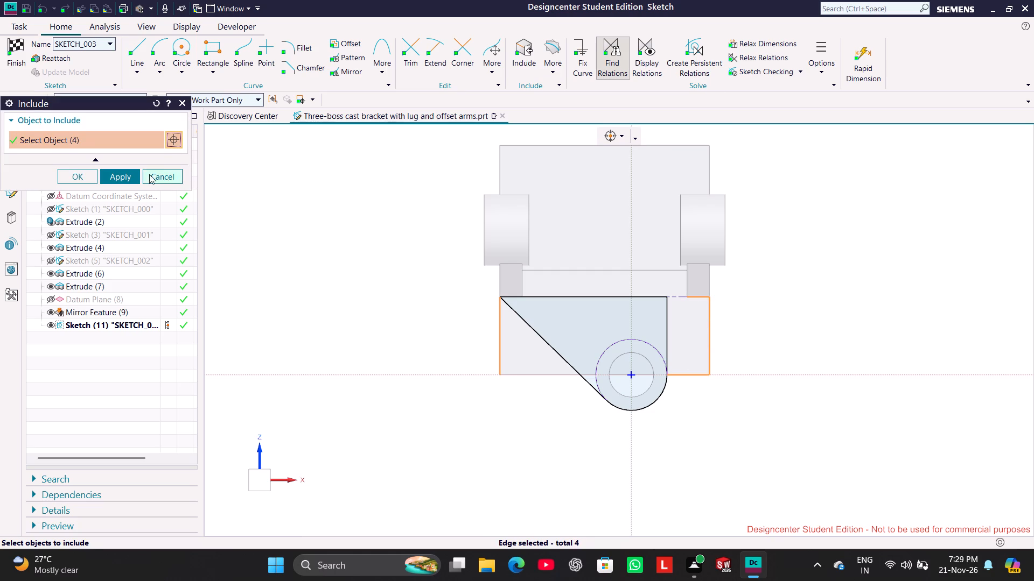
click(123, 174)
click(165, 174)
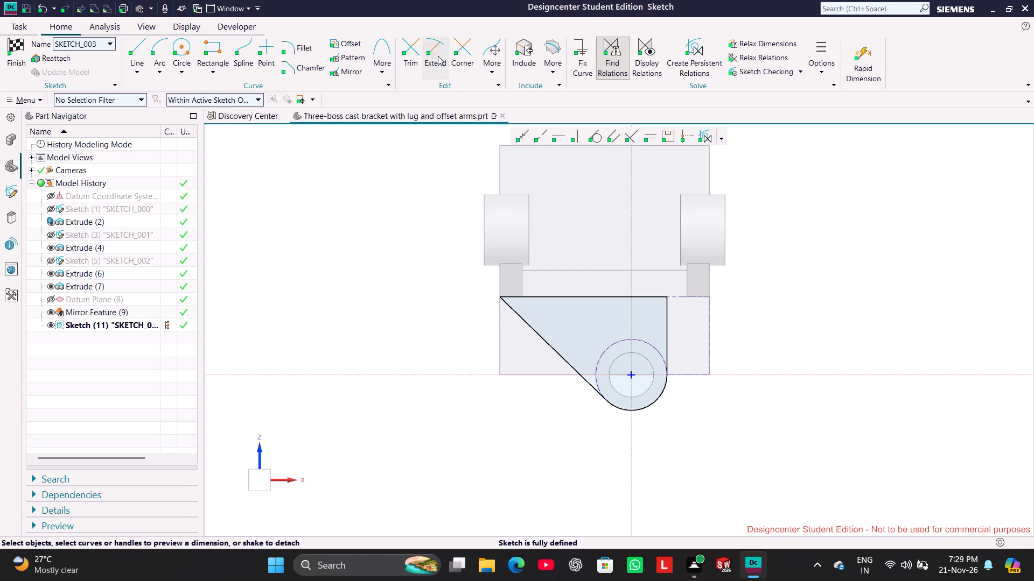
click(438, 56)
click(169, 240)
Project the lower plate's two vertical side edges, +X step edge and +X bottom edge into the sketch with Project Curve.
click(556, 58)
click(578, 101)
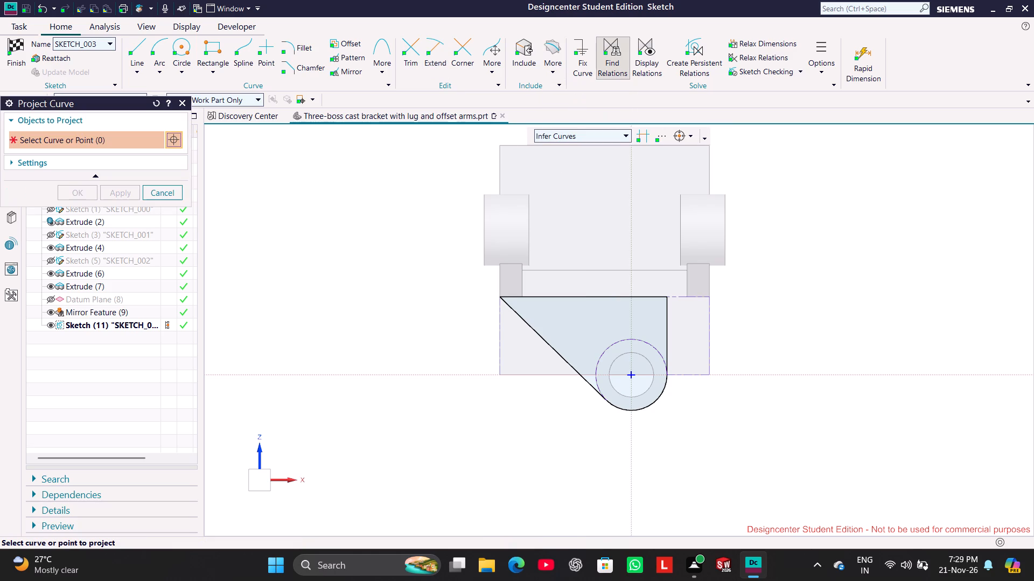
click(695, 371)
click(703, 299)
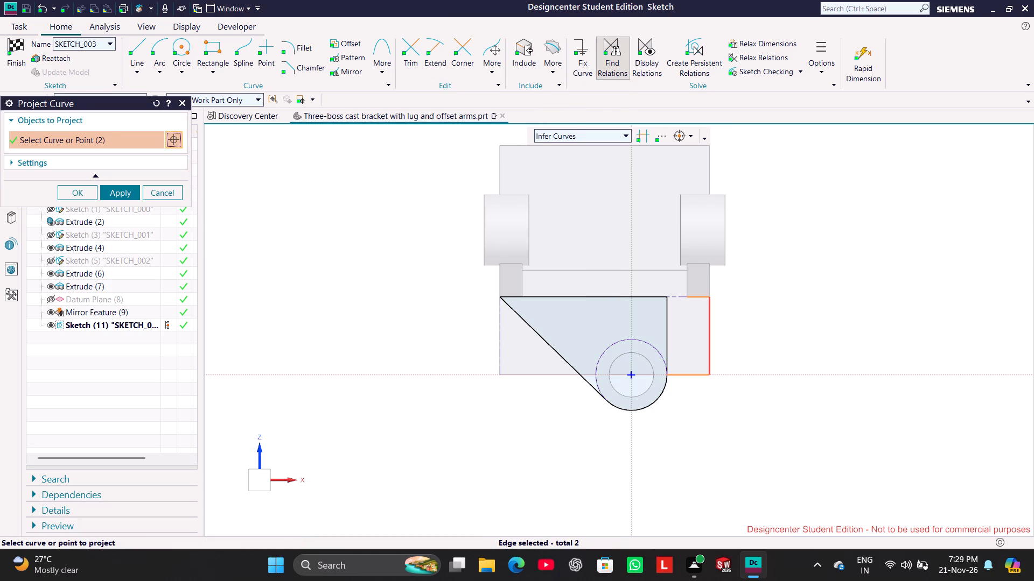
click(709, 327)
click(499, 335)
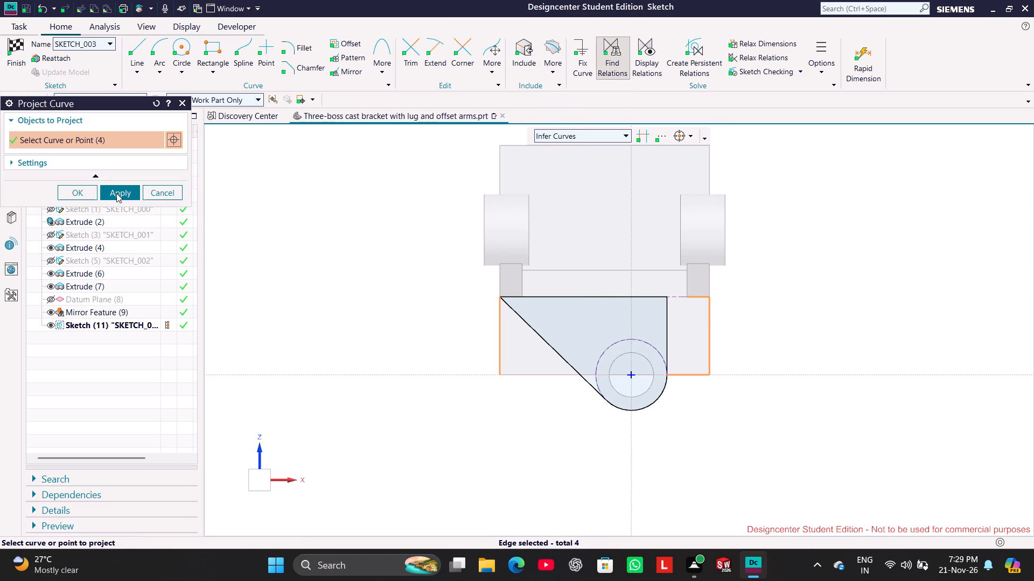
click(116, 193)
click(178, 188)
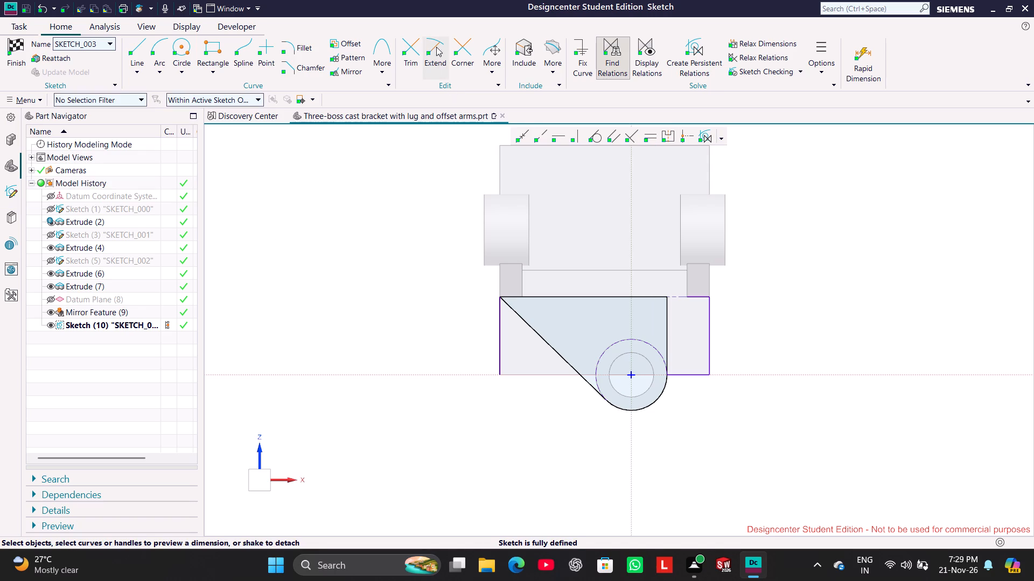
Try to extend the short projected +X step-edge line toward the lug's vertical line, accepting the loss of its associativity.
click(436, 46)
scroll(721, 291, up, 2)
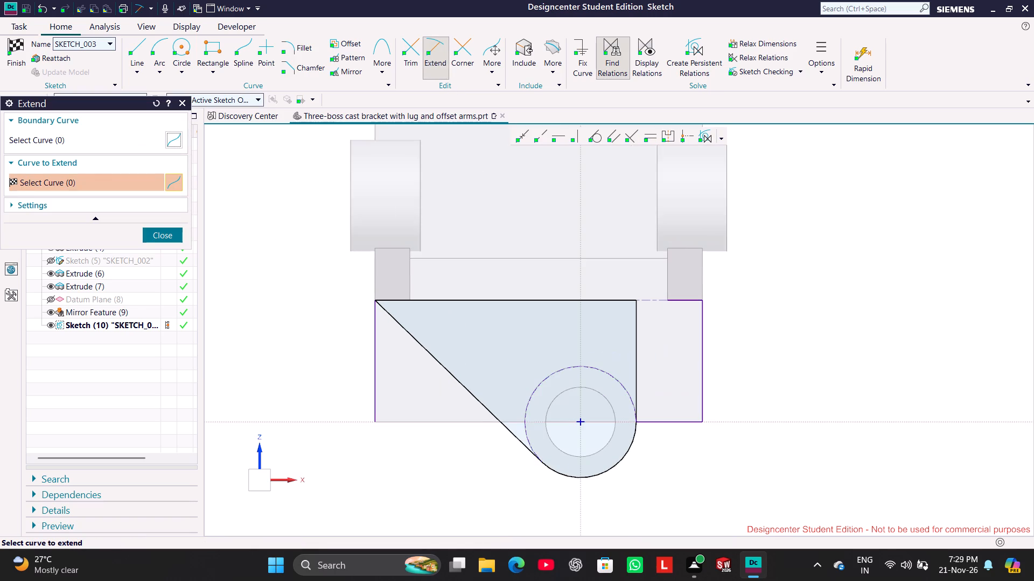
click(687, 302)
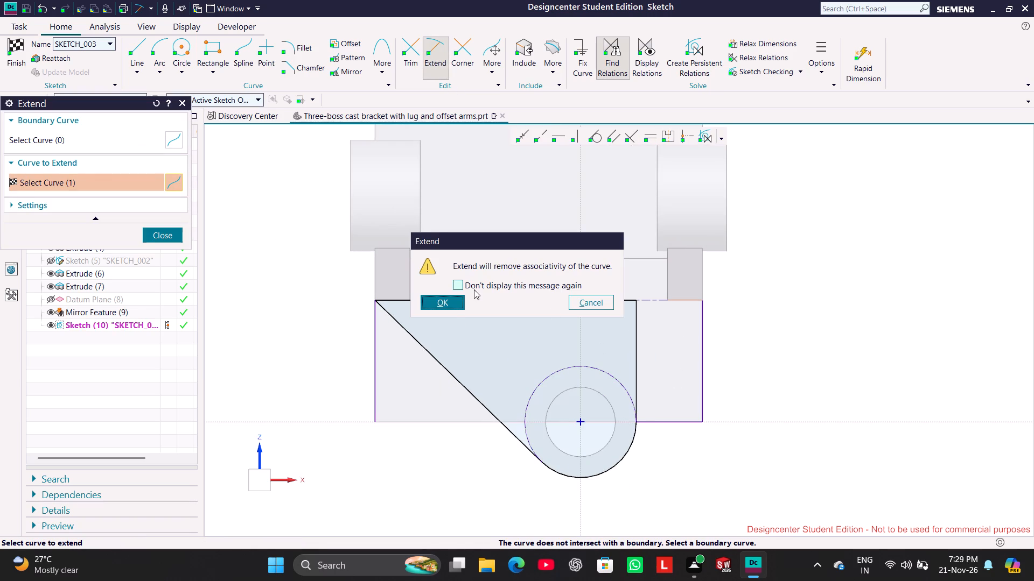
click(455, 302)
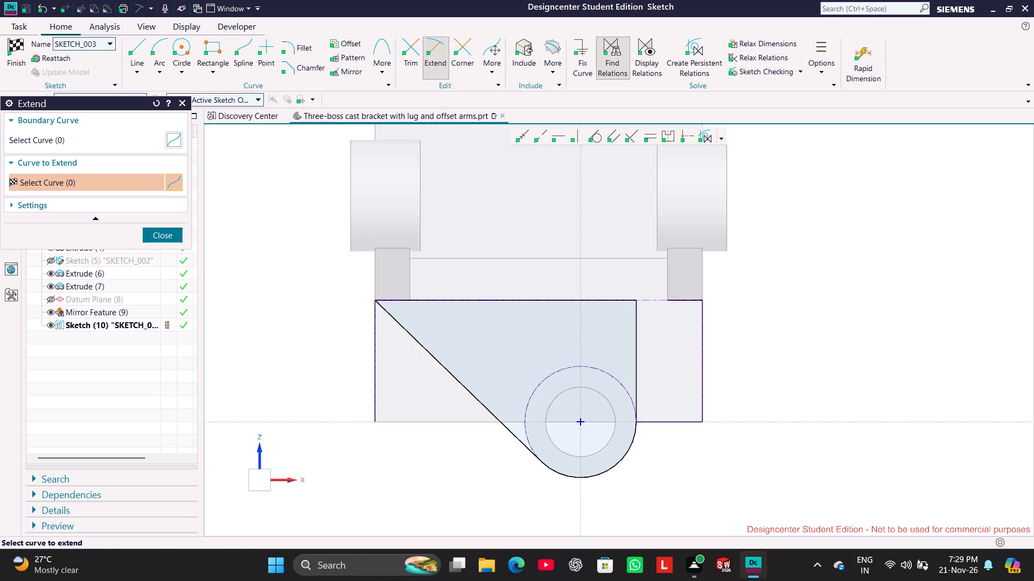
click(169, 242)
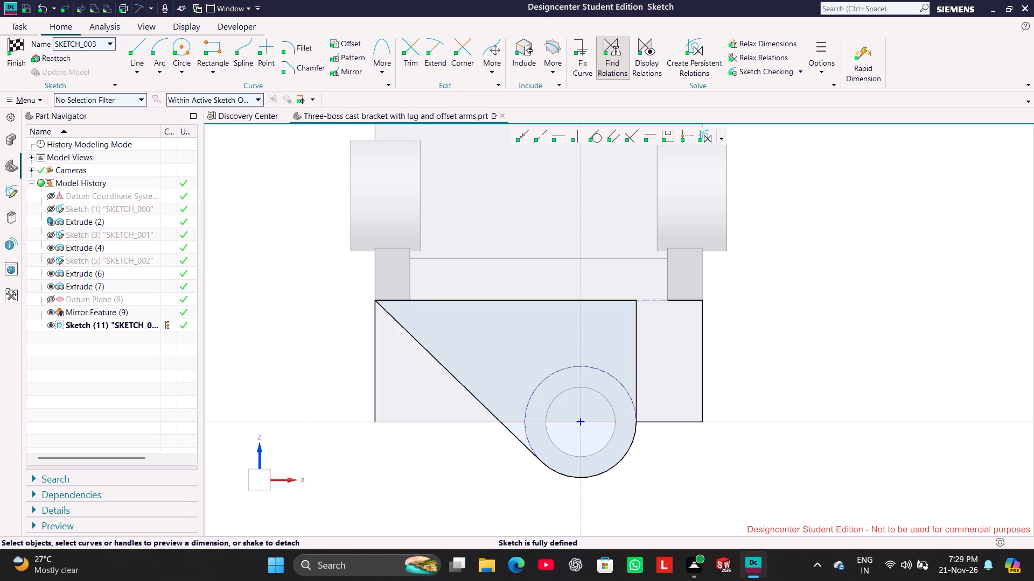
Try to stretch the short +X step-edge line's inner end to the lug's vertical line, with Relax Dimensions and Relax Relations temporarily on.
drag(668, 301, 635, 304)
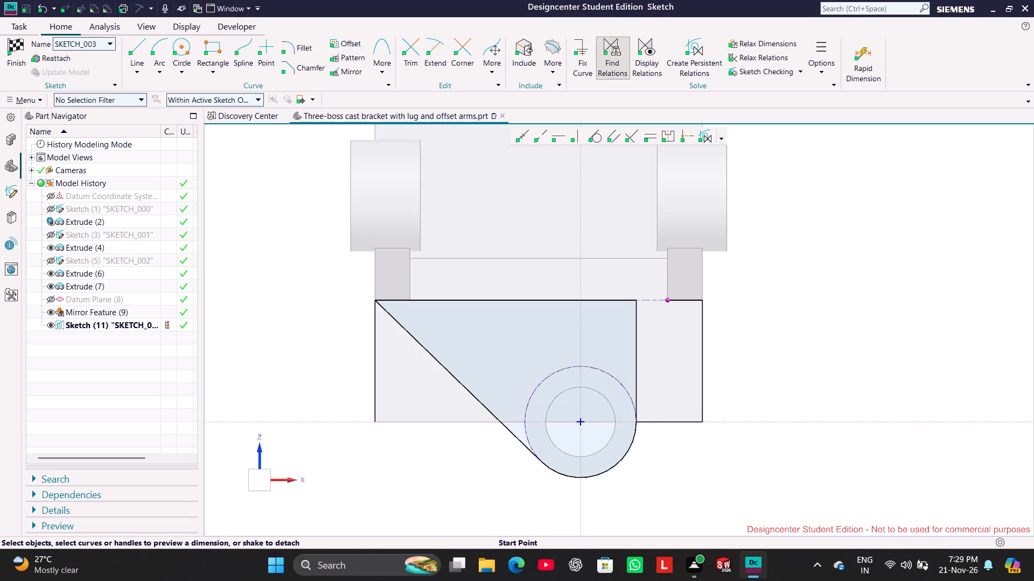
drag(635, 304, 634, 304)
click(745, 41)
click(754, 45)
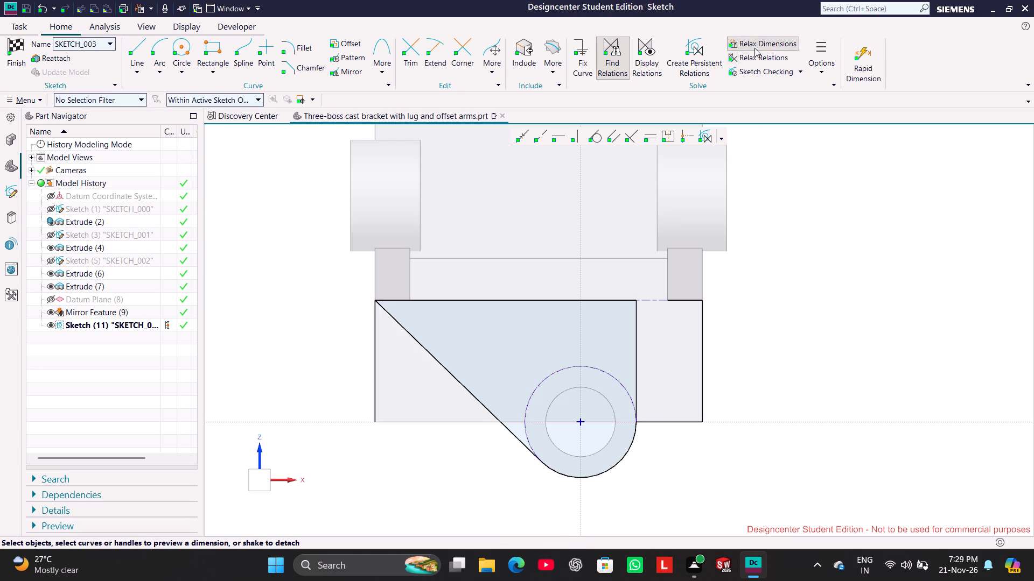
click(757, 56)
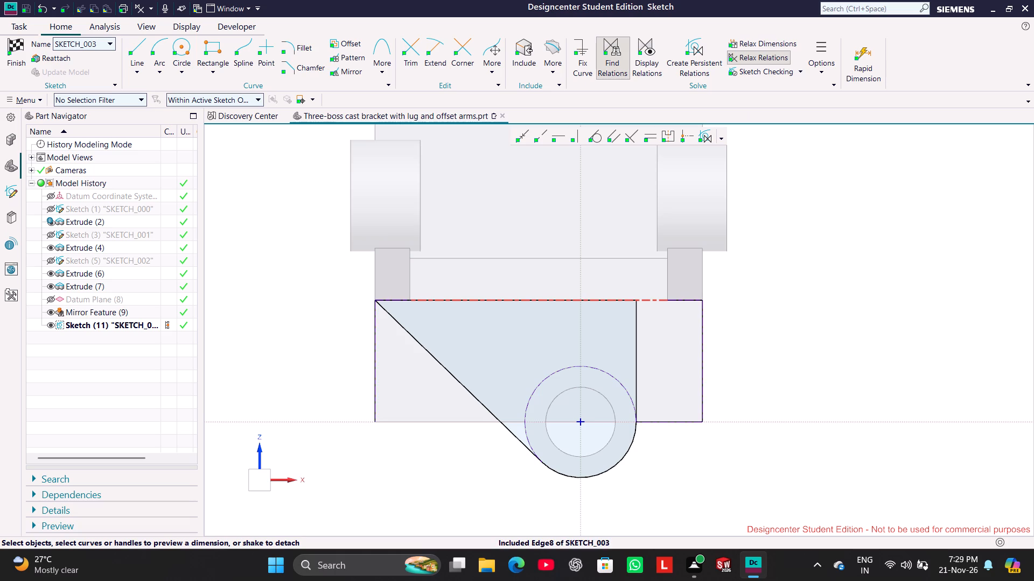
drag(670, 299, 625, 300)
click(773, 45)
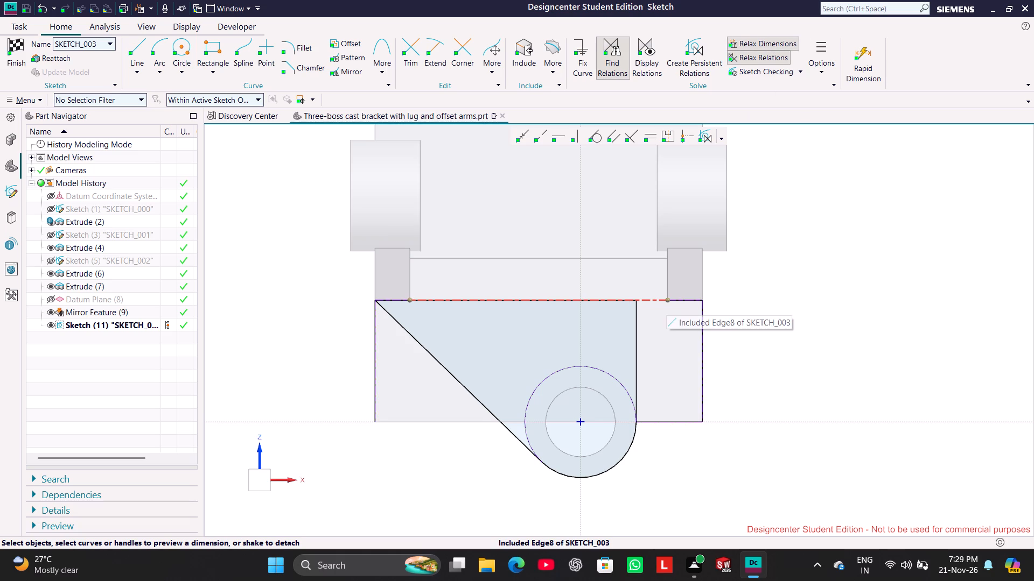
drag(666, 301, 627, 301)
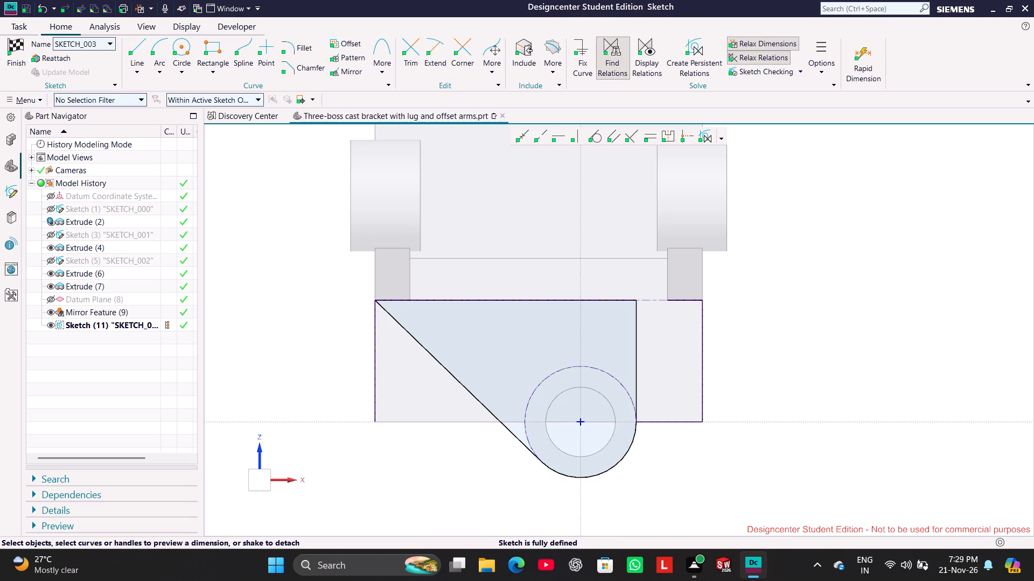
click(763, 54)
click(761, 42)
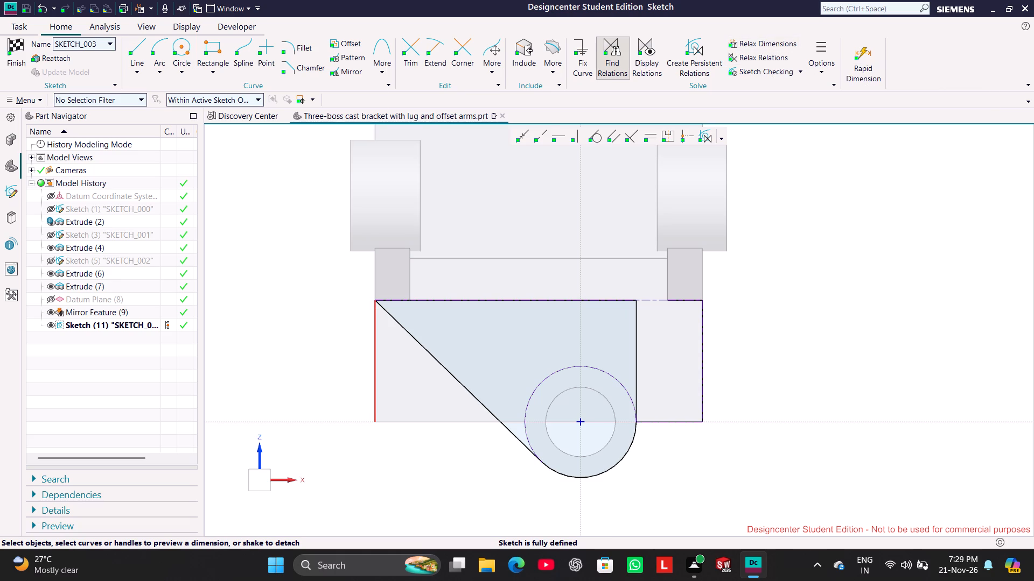
Extend the +X bottom-edge line across the boss circle and slanted line until it meets the plate's -X side line.
click(430, 48)
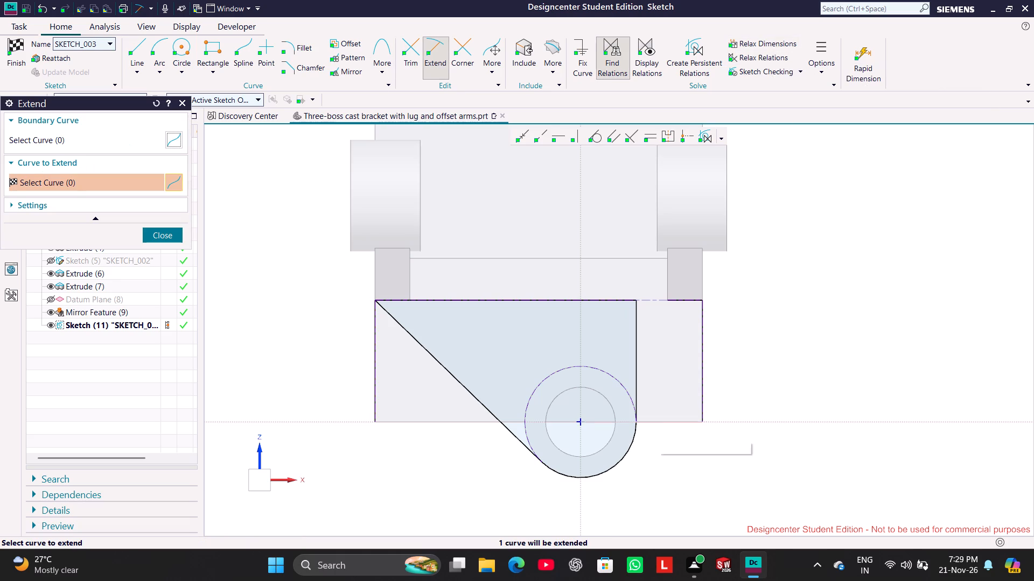
click(658, 426)
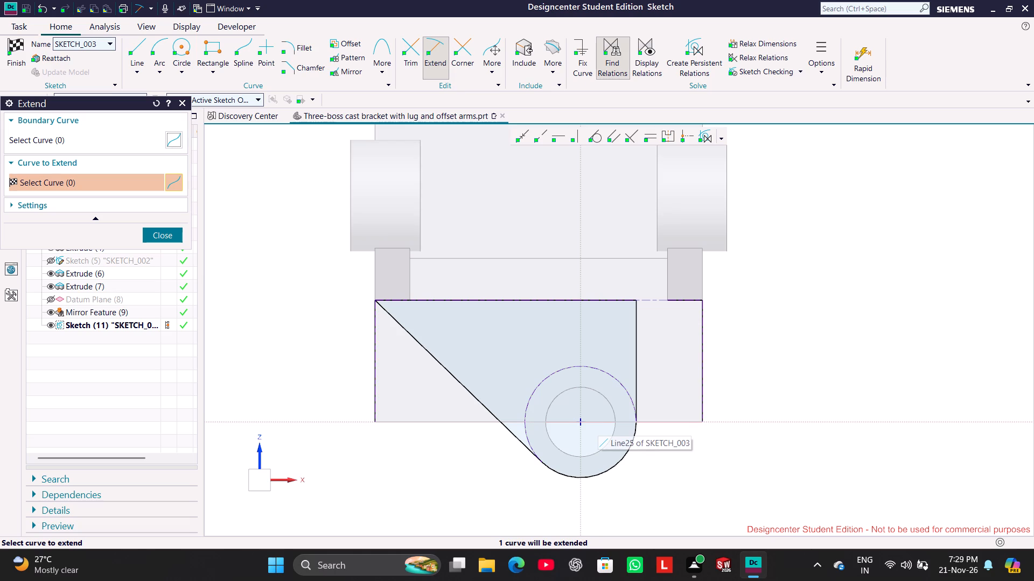
click(598, 423)
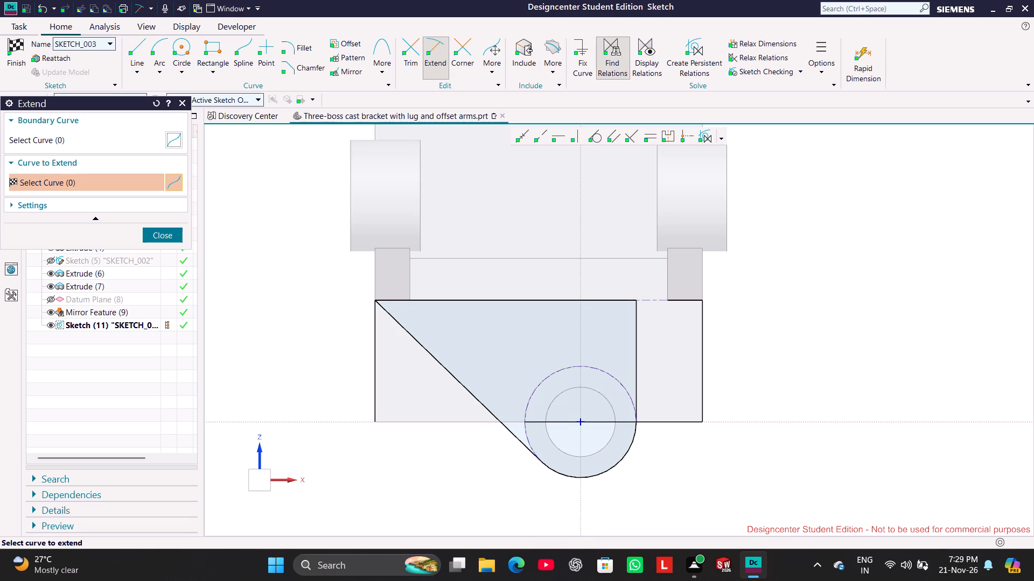
click(564, 423)
click(515, 422)
click(154, 235)
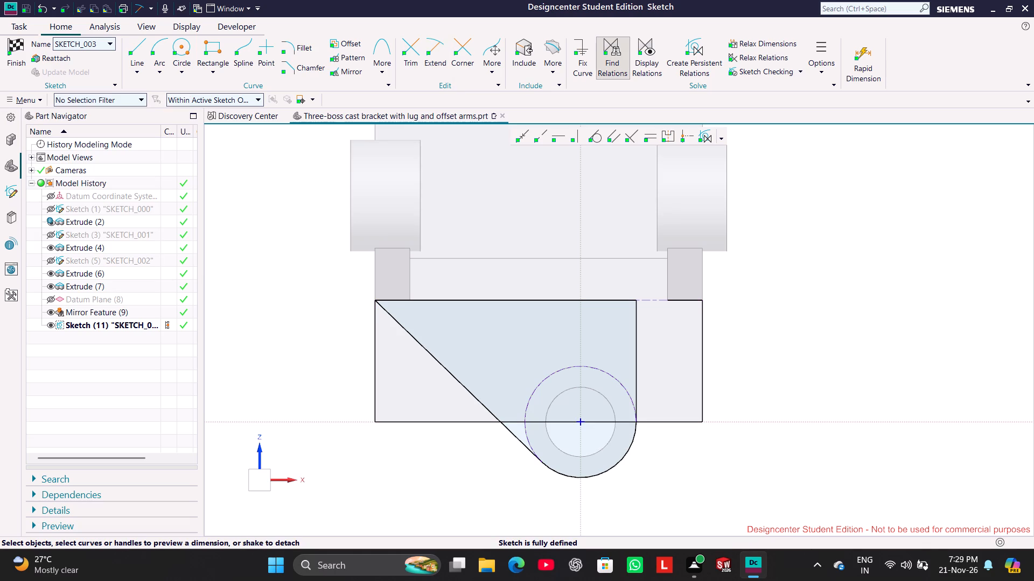
Trim away the lower boss arc, the slanted line's tail, the lug's step-edge line, and the bottom line between the slanted and vertical lines.
click(406, 60)
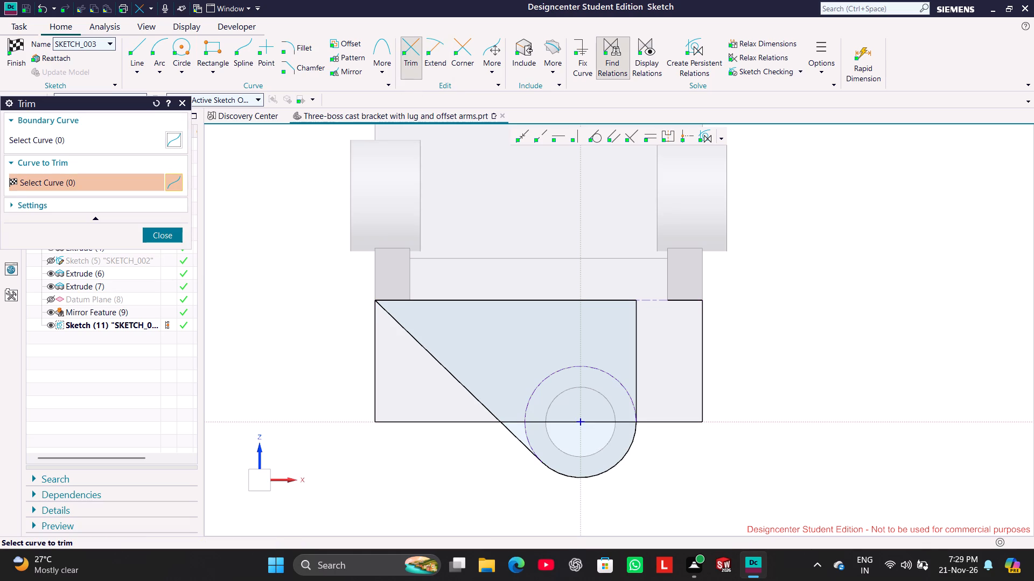
drag(705, 451, 475, 438)
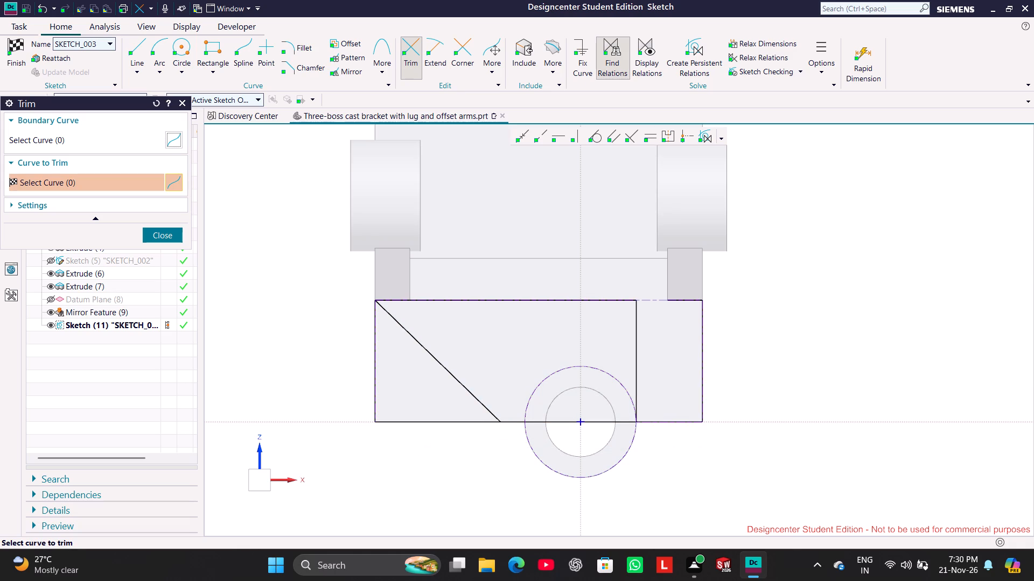
drag(581, 454, 560, 396)
drag(605, 441, 606, 419)
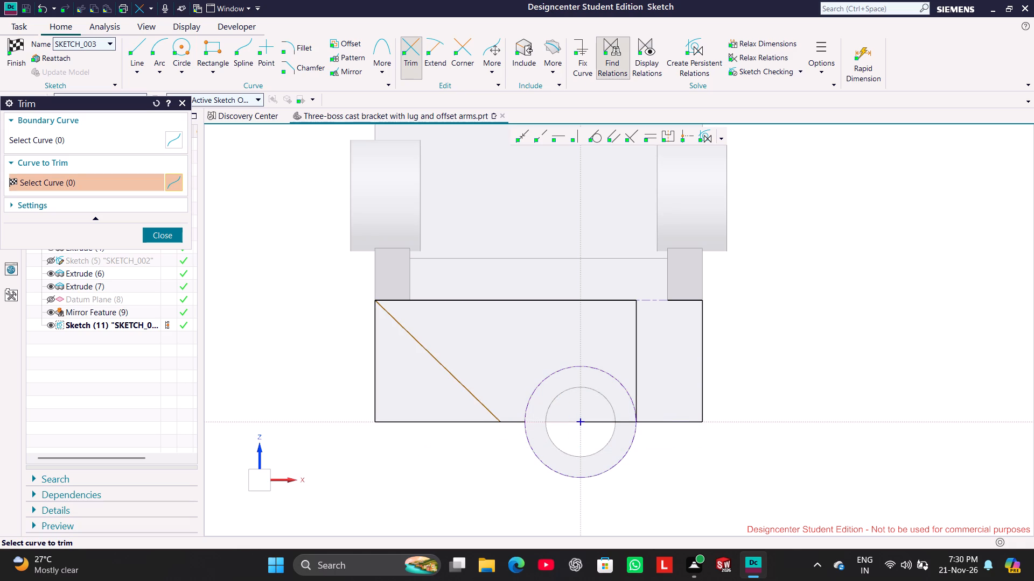
drag(606, 419, 607, 384)
drag(478, 331, 460, 282)
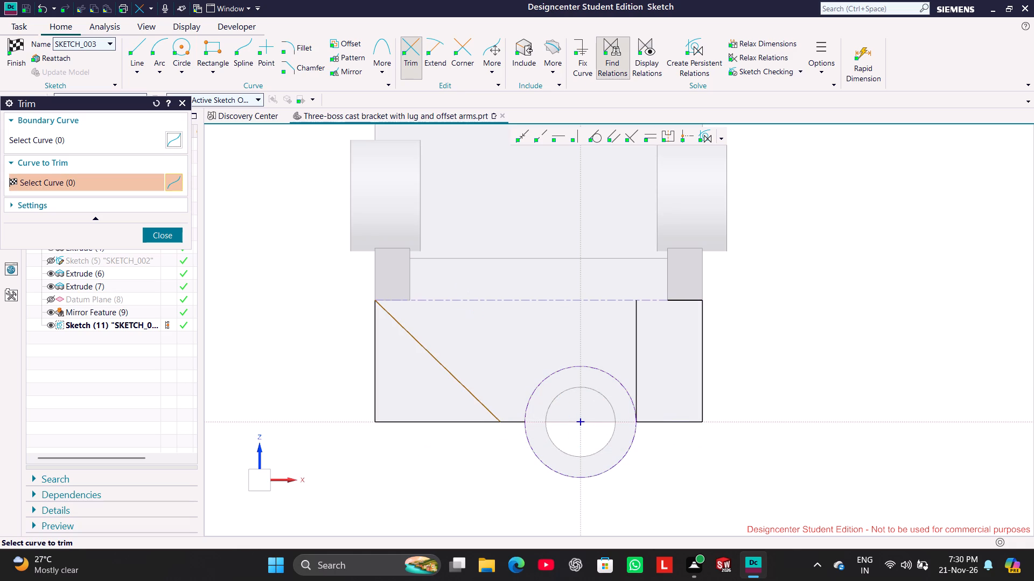
drag(522, 433, 517, 385)
drag(517, 385, 517, 370)
click(152, 235)
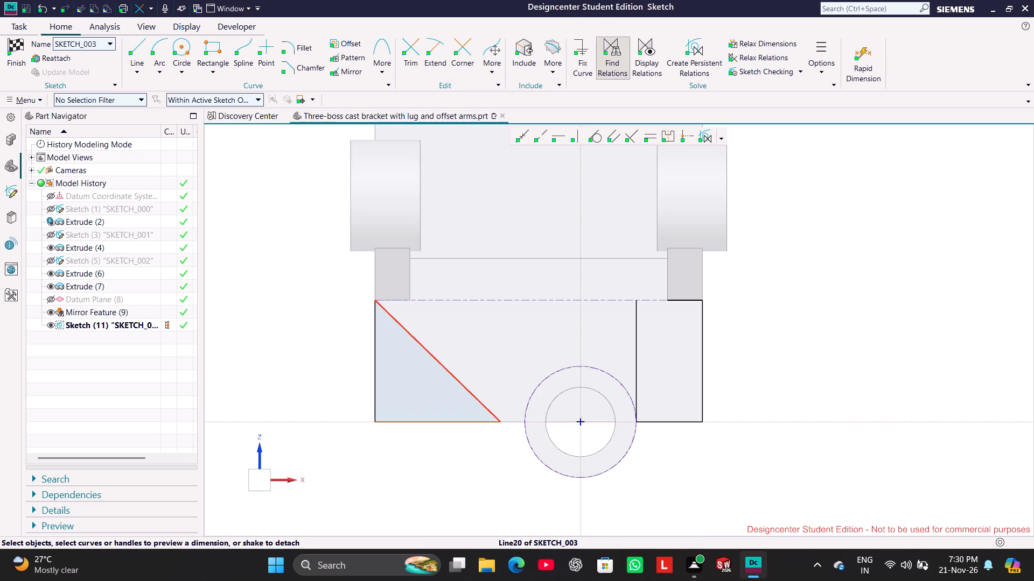
Move the slanted line's lower endpoint onto the lower boss's outer circle with a Make Coincident relation.
drag(498, 421, 547, 348)
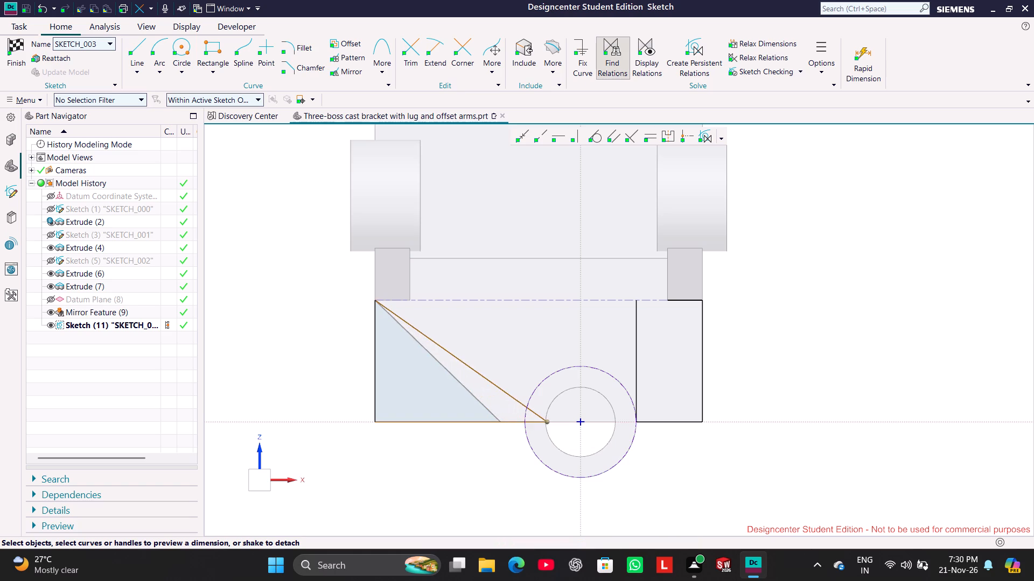
drag(547, 348, 533, 343)
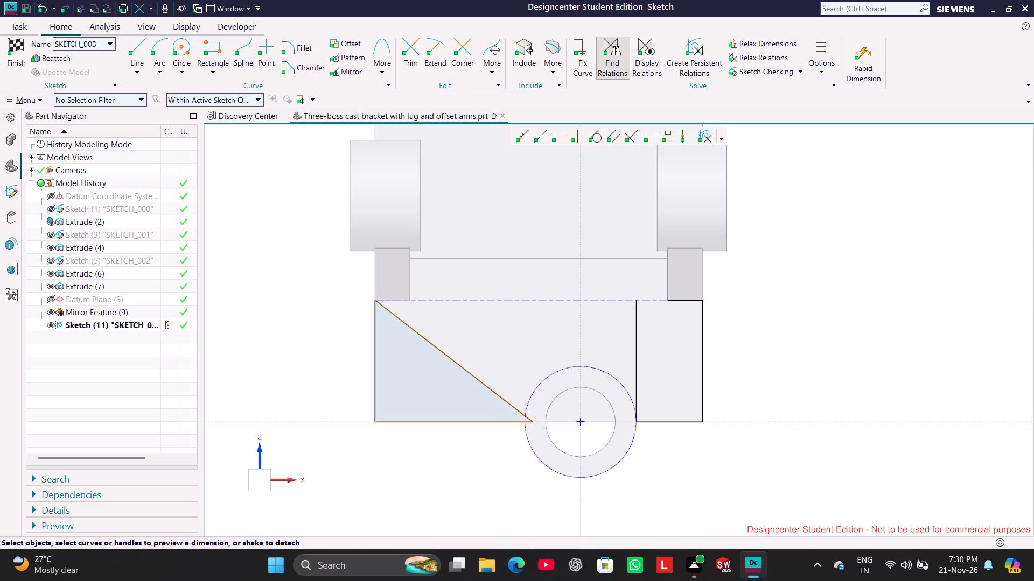
drag(533, 423, 483, 429)
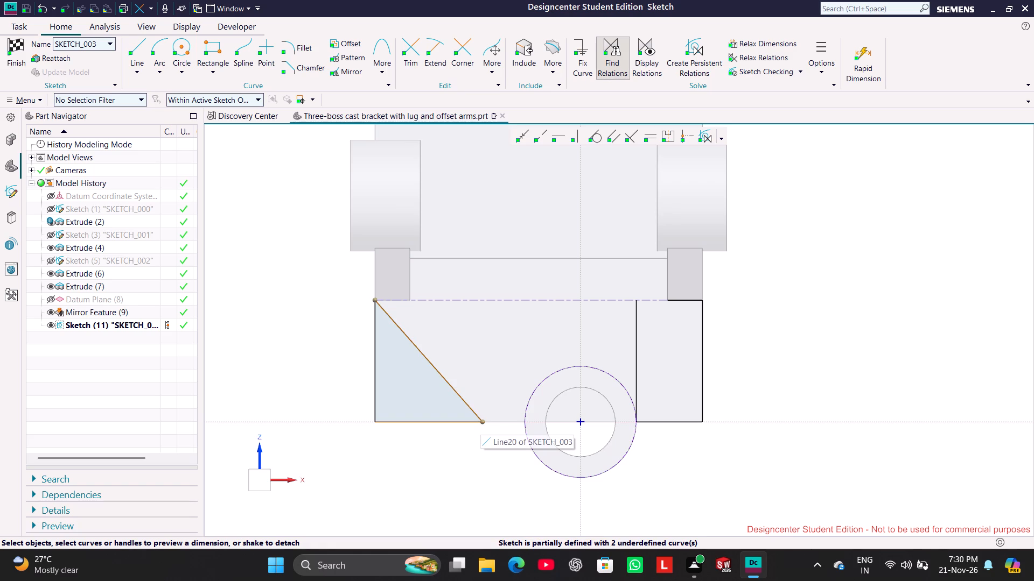
click(525, 137)
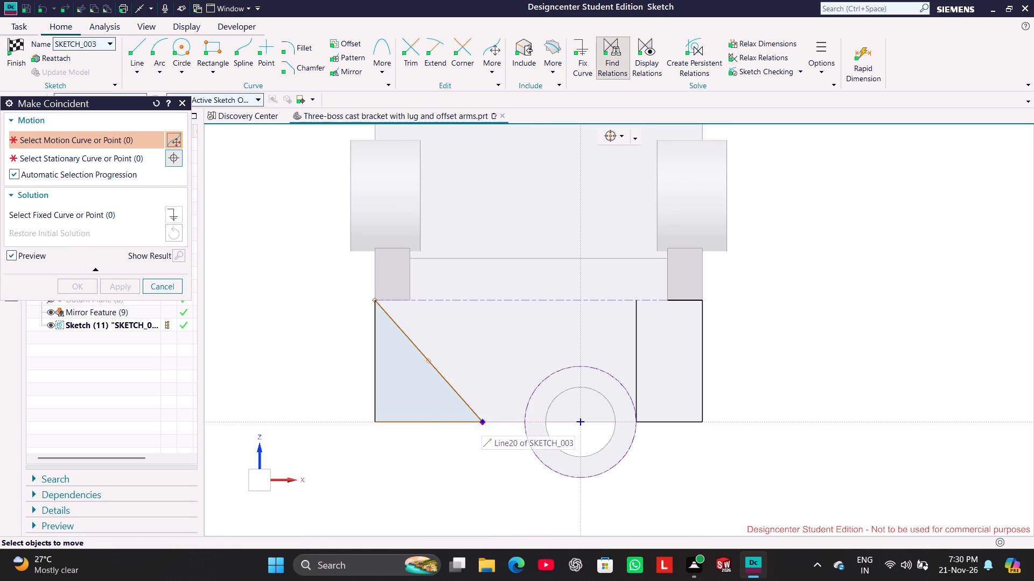
click(481, 422)
click(522, 430)
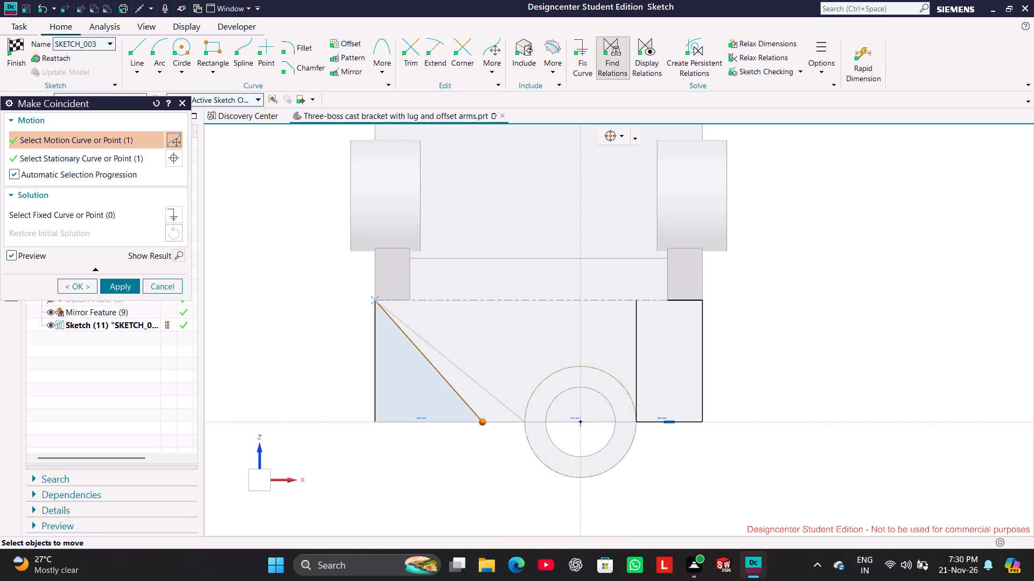
click(113, 293)
click(164, 283)
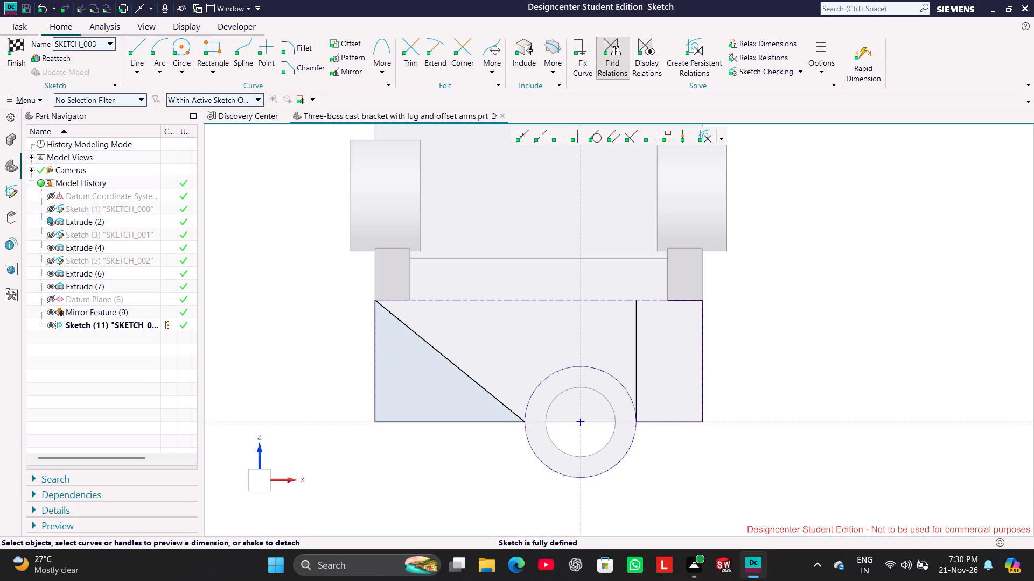
Extend the short +X step-edge line to the lug's vertical line, closing the rectangle on the plate's +X side.
click(674, 301)
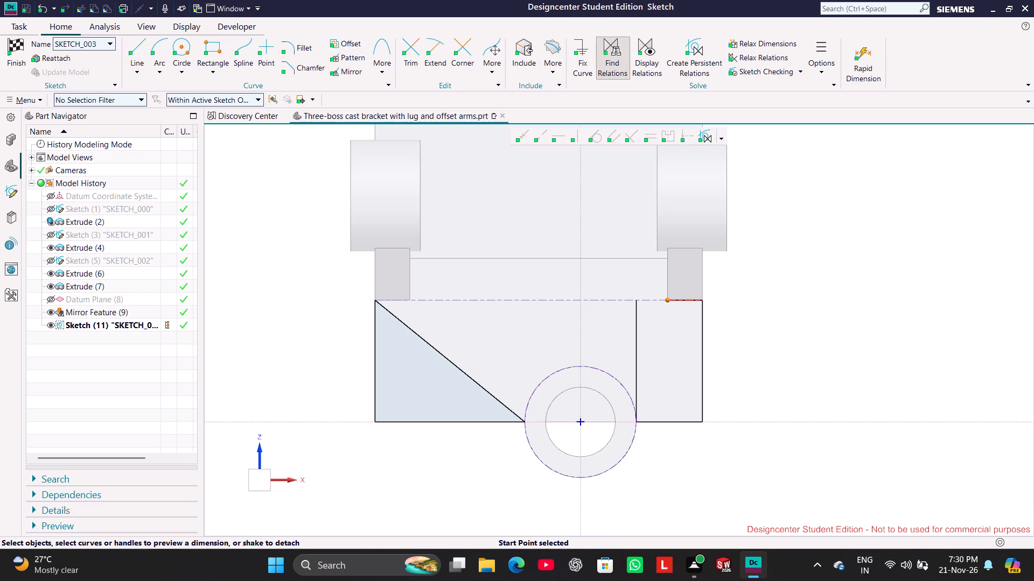
drag(668, 300, 644, 300)
click(435, 55)
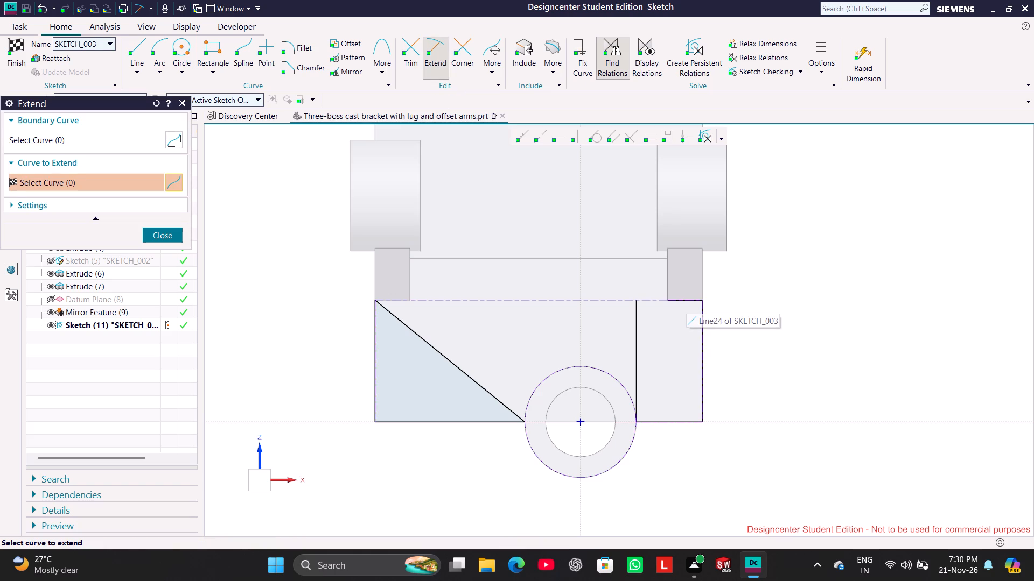
click(682, 297)
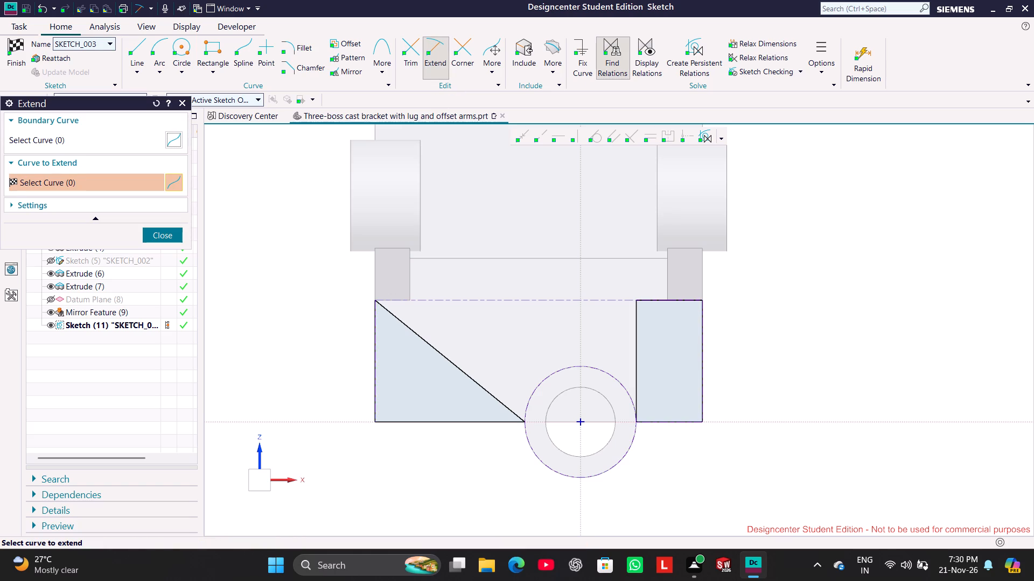
click(166, 232)
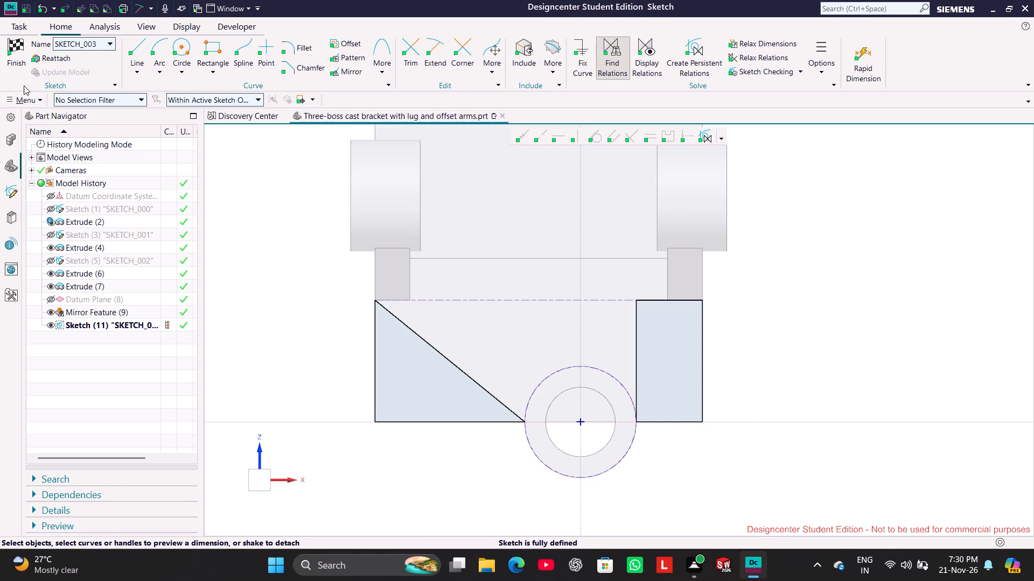
Finish the sketch, extrude its two closed regions from -7 to 13 mm as a Subtract from the body, and hide the sketch.
click(13, 62)
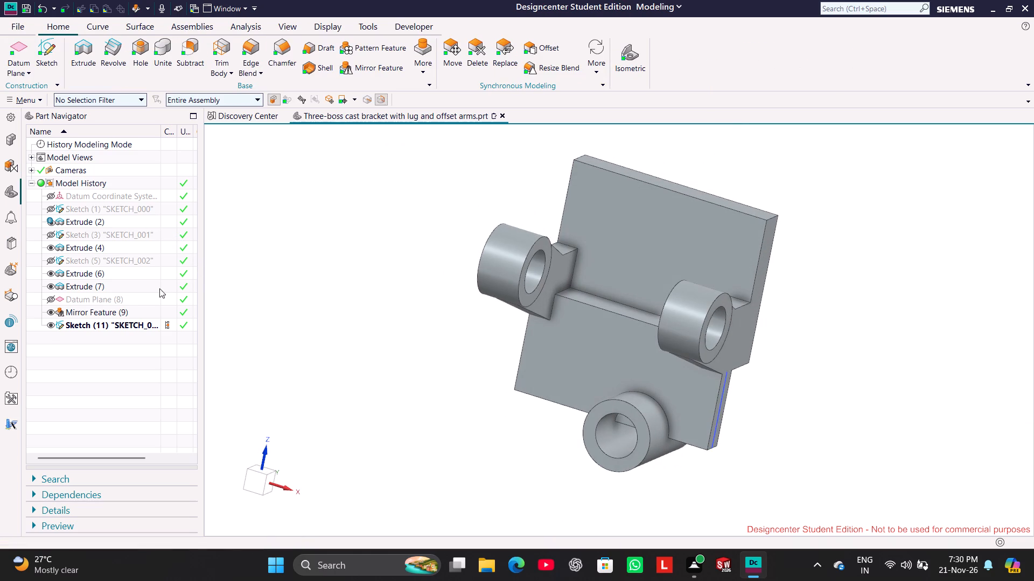
right_click(148, 328)
click(192, 342)
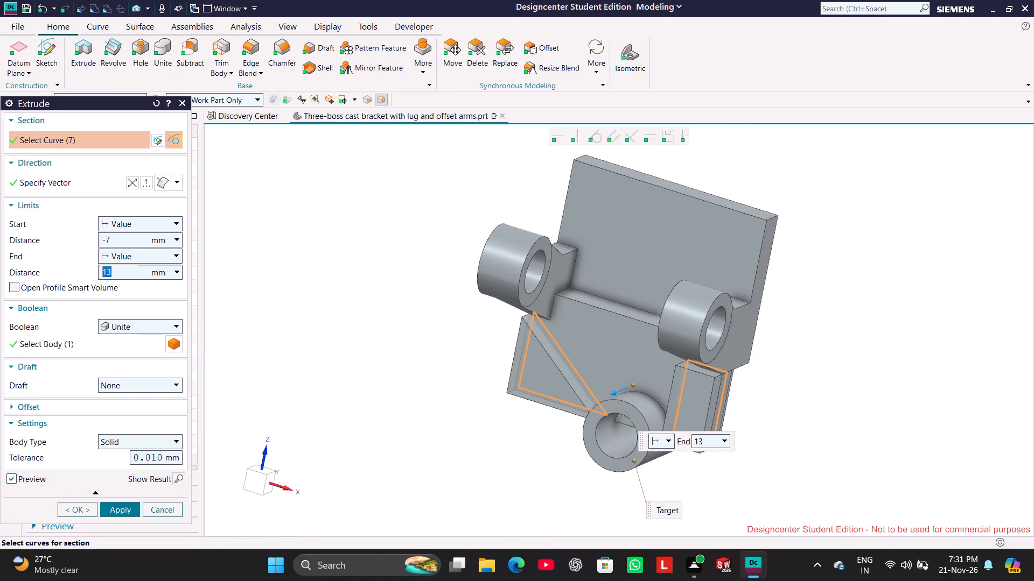
click(167, 318)
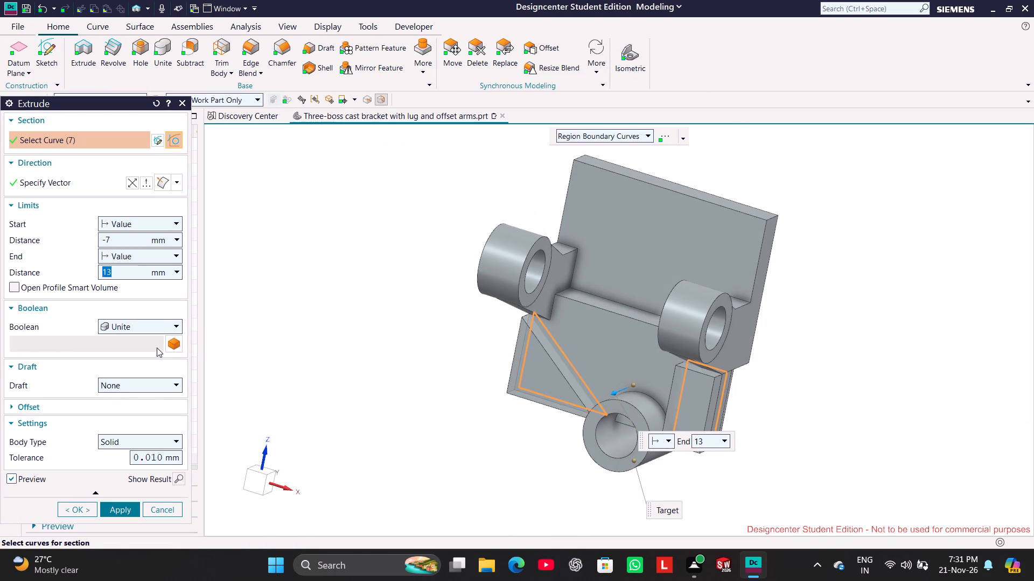
click(156, 323)
click(148, 362)
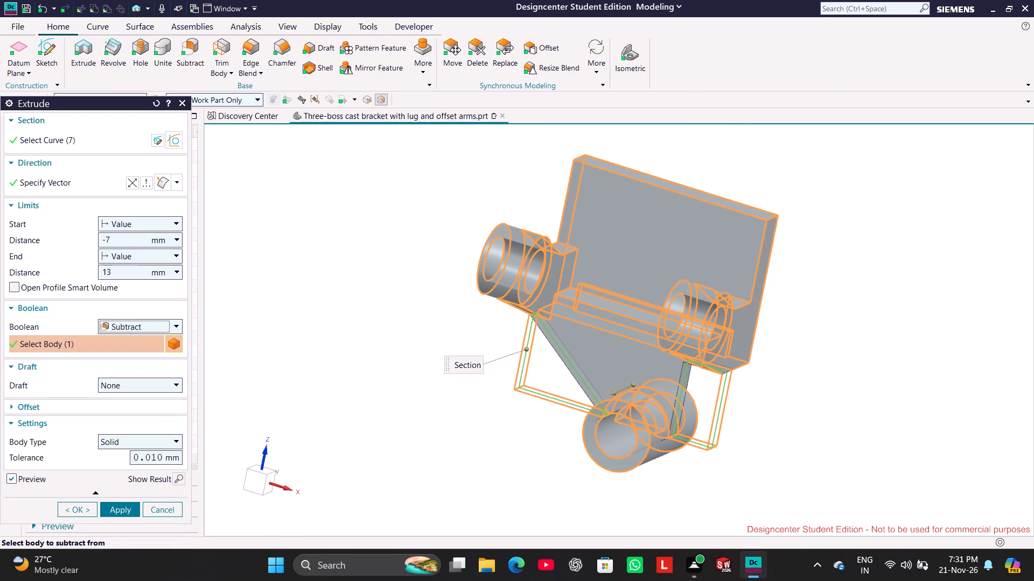
click(126, 507)
click(164, 508)
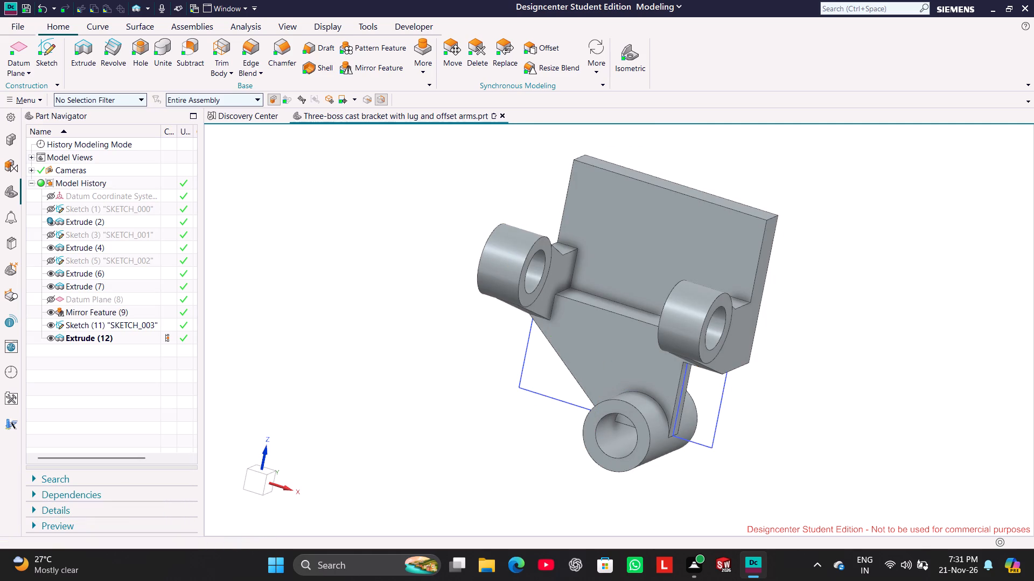
click(52, 324)
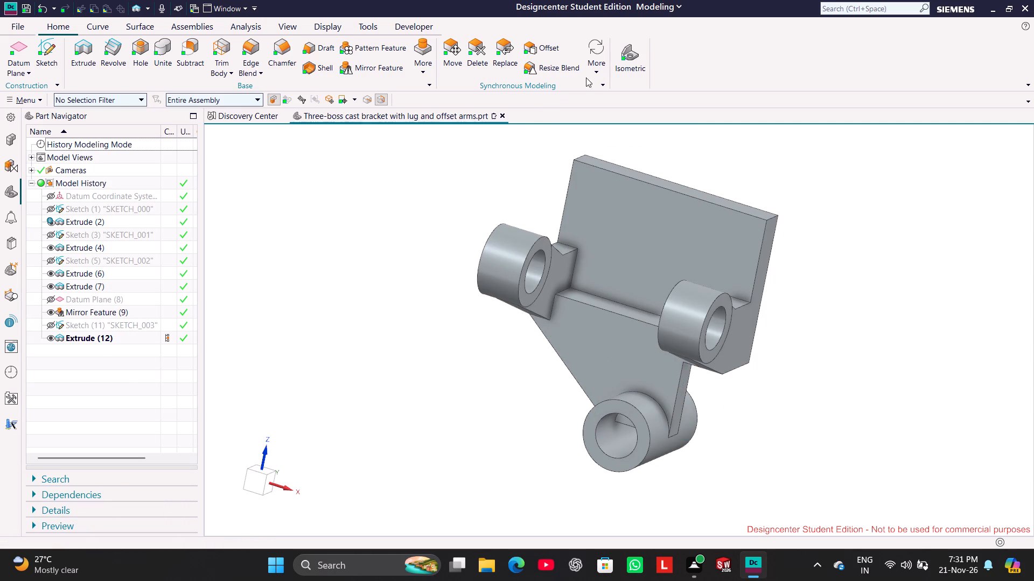
Apply a 6 mm edge blend to the long inner corner edge where the plate's front face meets the horizontal ledge.
click(624, 52)
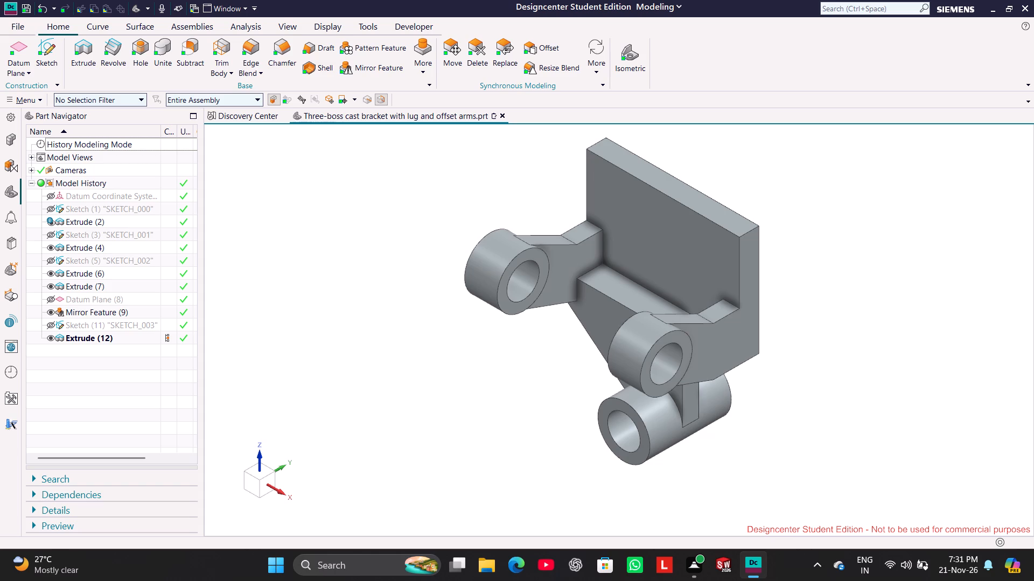
click(257, 44)
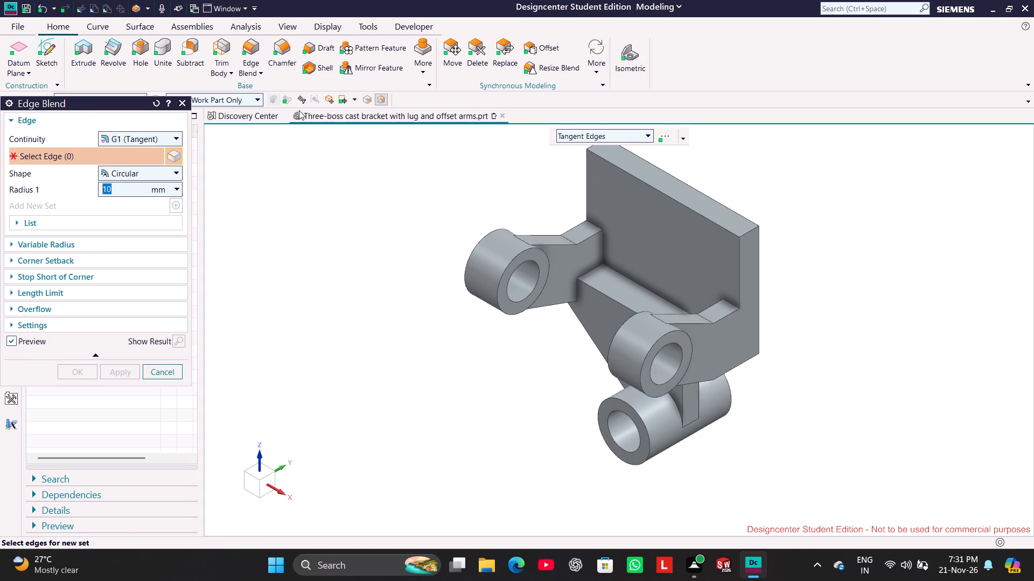
click(635, 284)
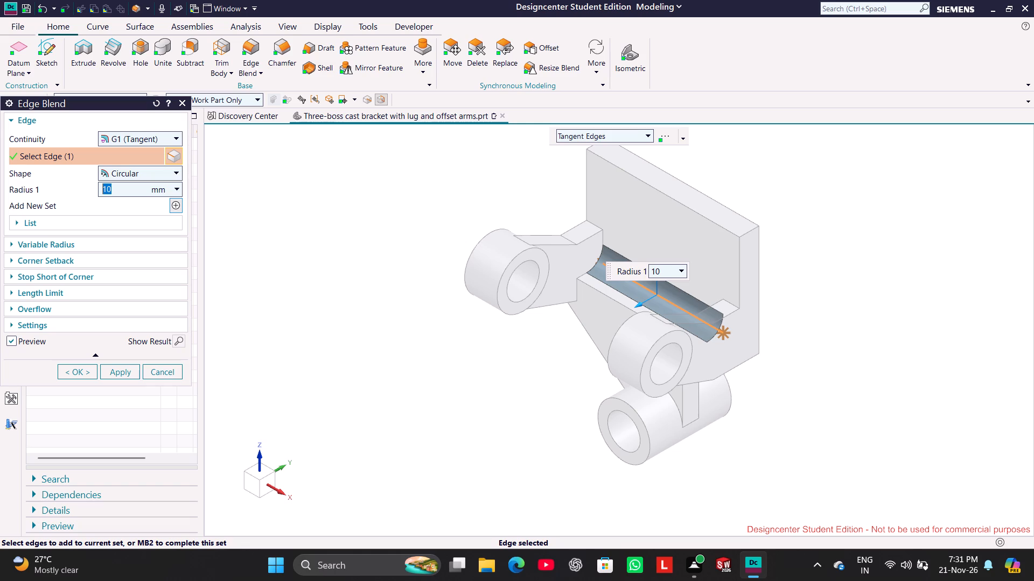
key(6)
key(Return)
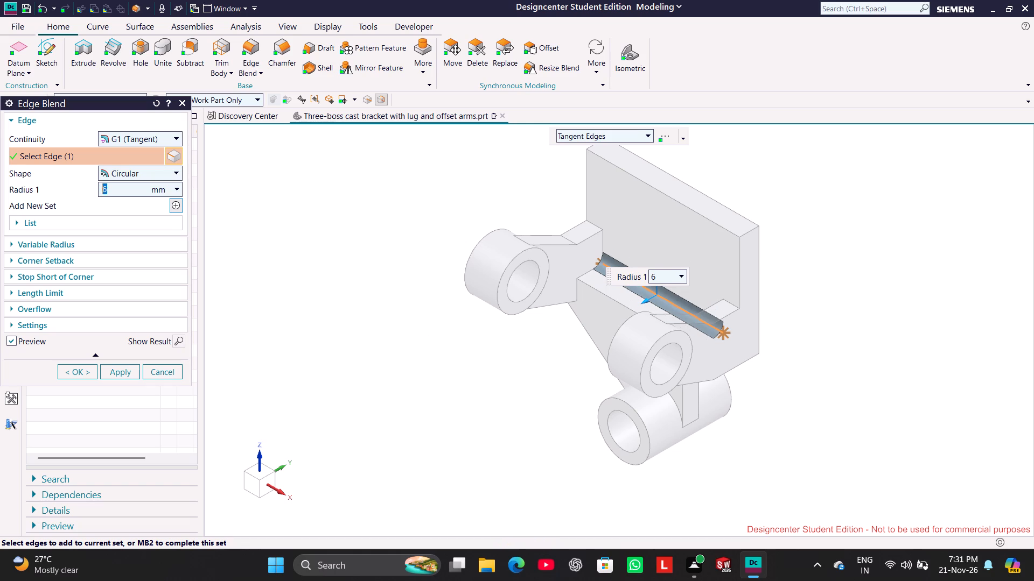
click(129, 372)
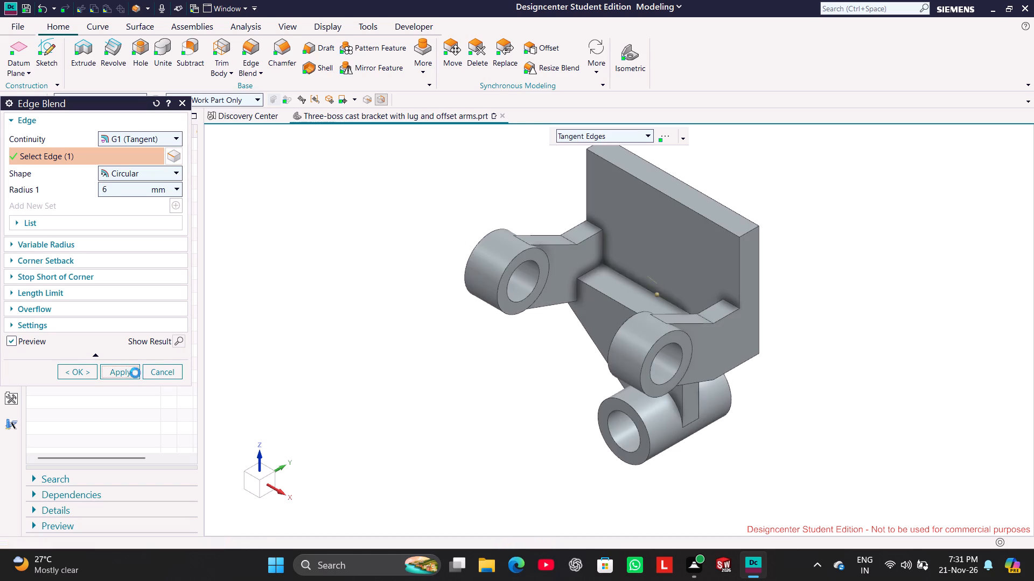
click(166, 372)
Apply a 3 mm edge blend to the long upper inner edge of the recess in the plate's back face.
middle_drag(414, 375, 343, 358)
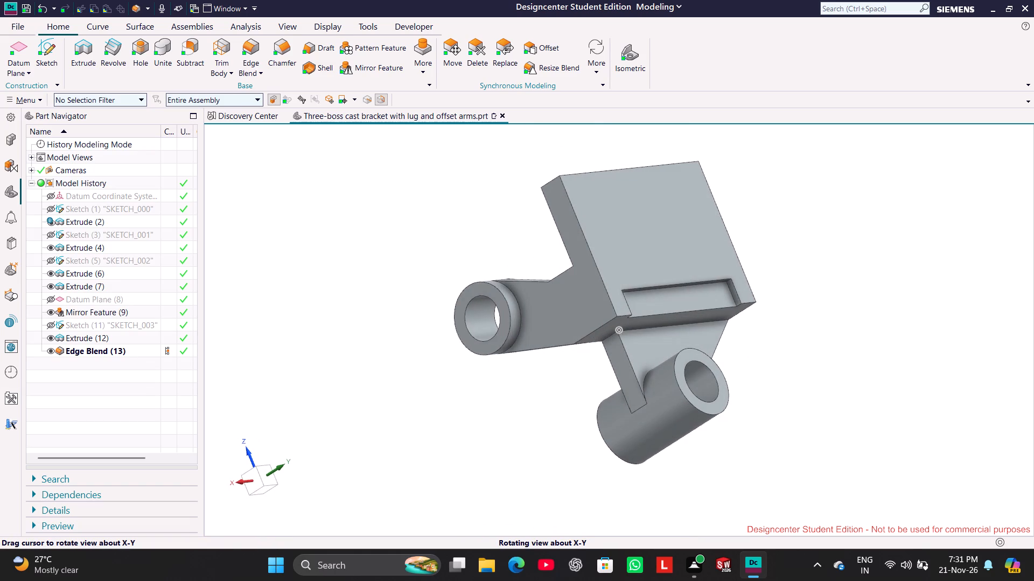
middle_drag(343, 358, 345, 357)
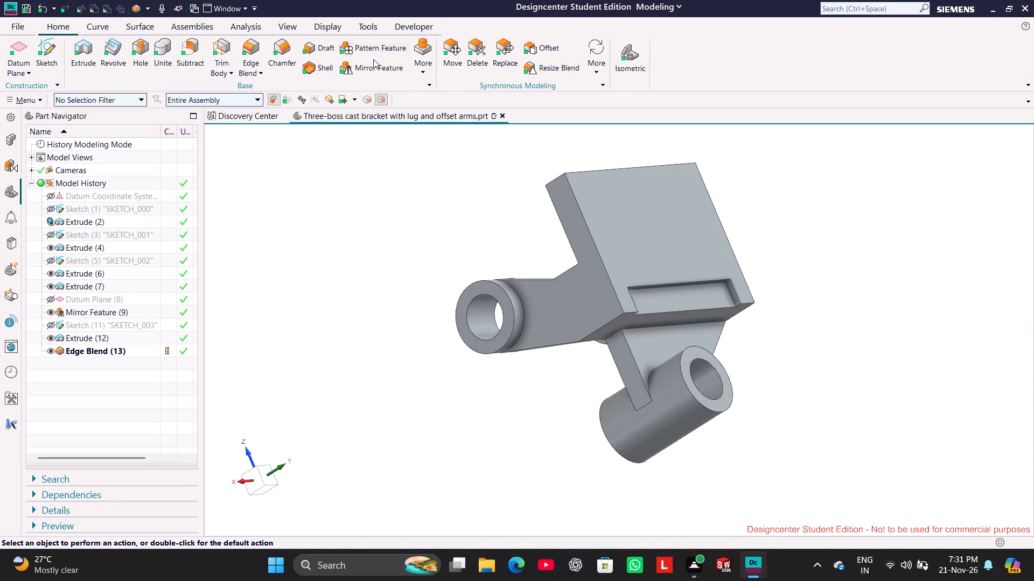
click(255, 51)
scroll(688, 307, up, 3)
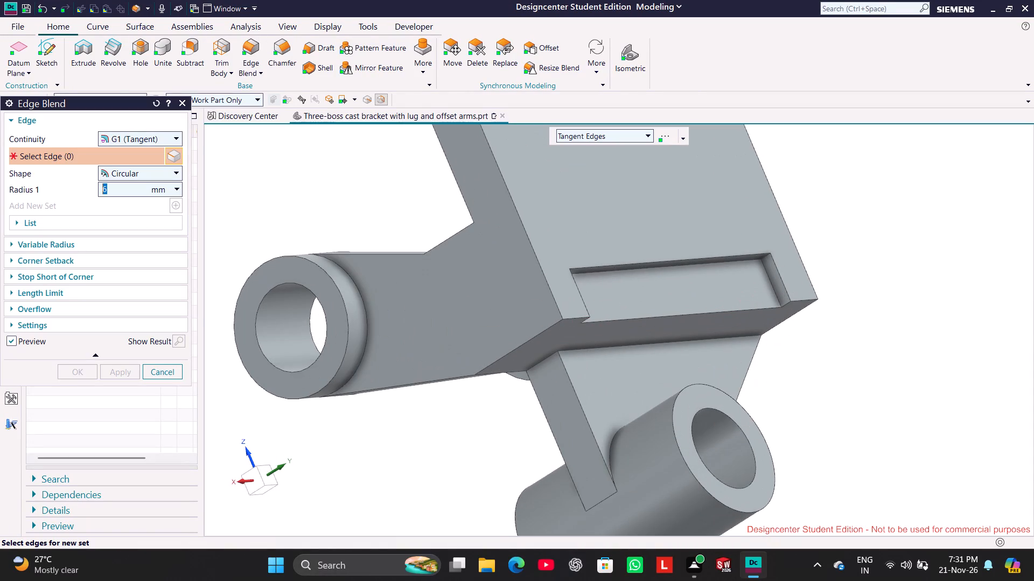
click(669, 270)
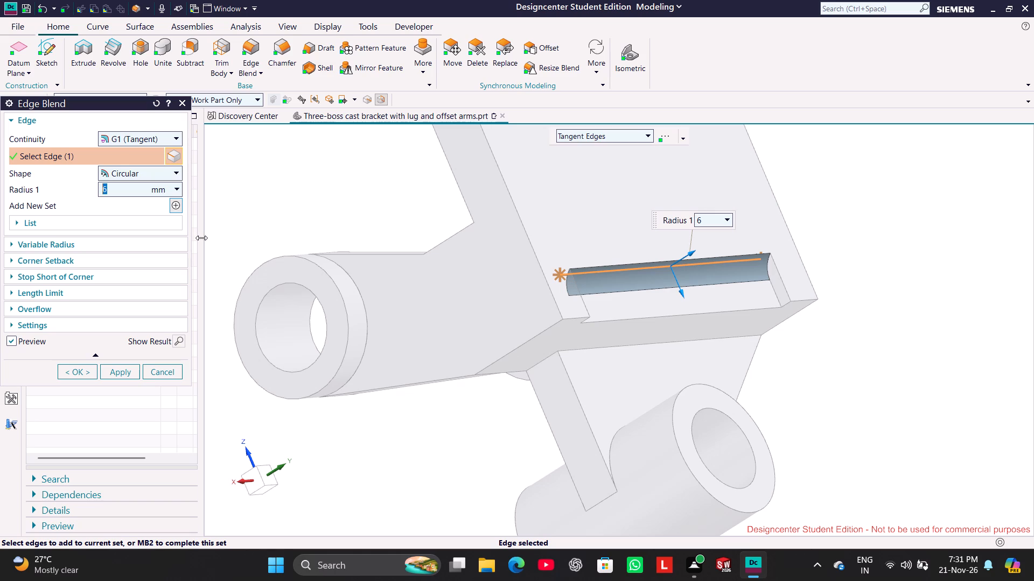
key(3)
key(Return)
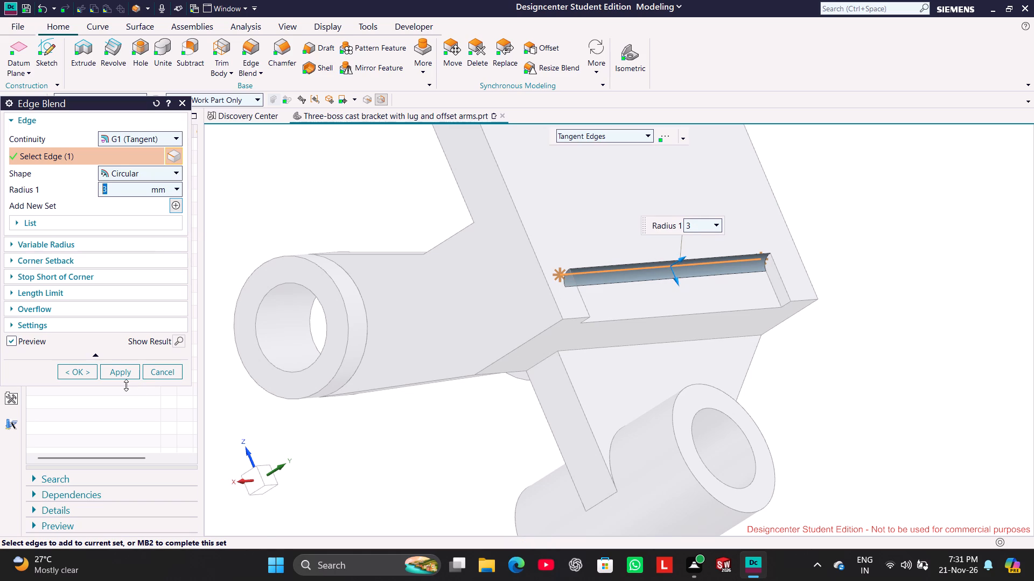
click(125, 374)
click(158, 374)
Examine the blended bracket from rotated, side and isometric views, checking the arms, plate and lug.
middle_drag(392, 410, 413, 403)
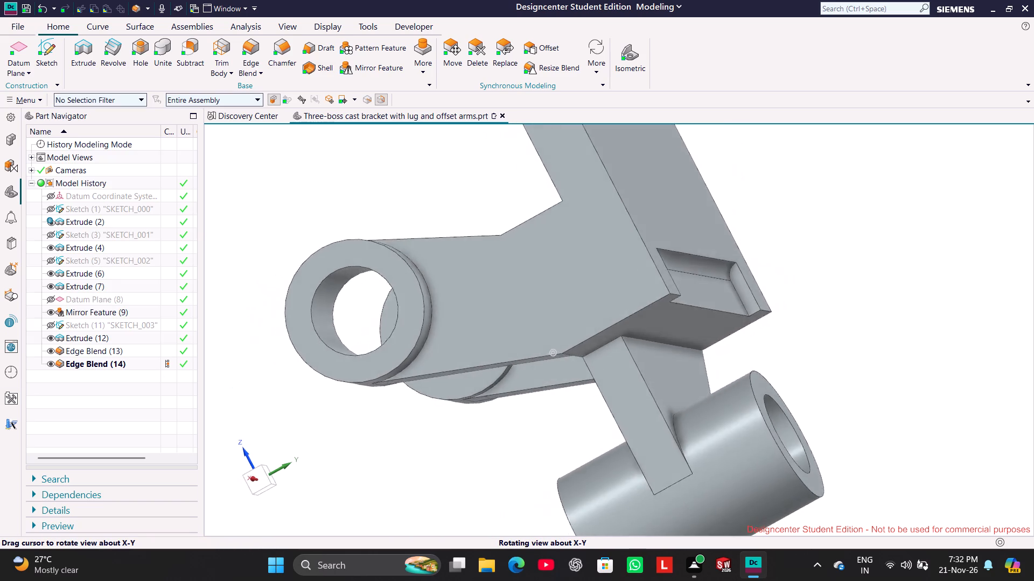
middle_drag(413, 403, 433, 407)
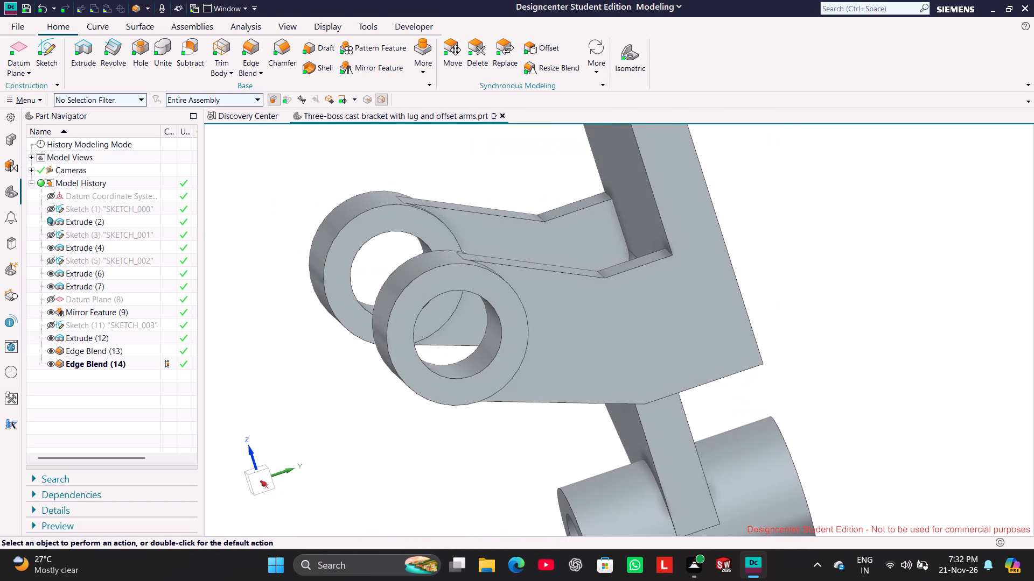
click(644, 60)
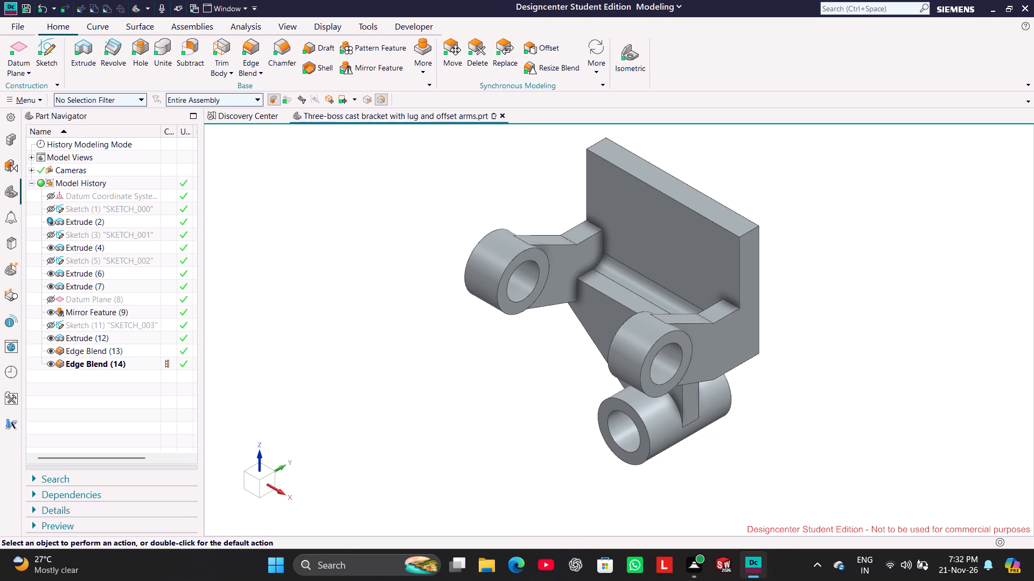
middle_drag(341, 465, 305, 452)
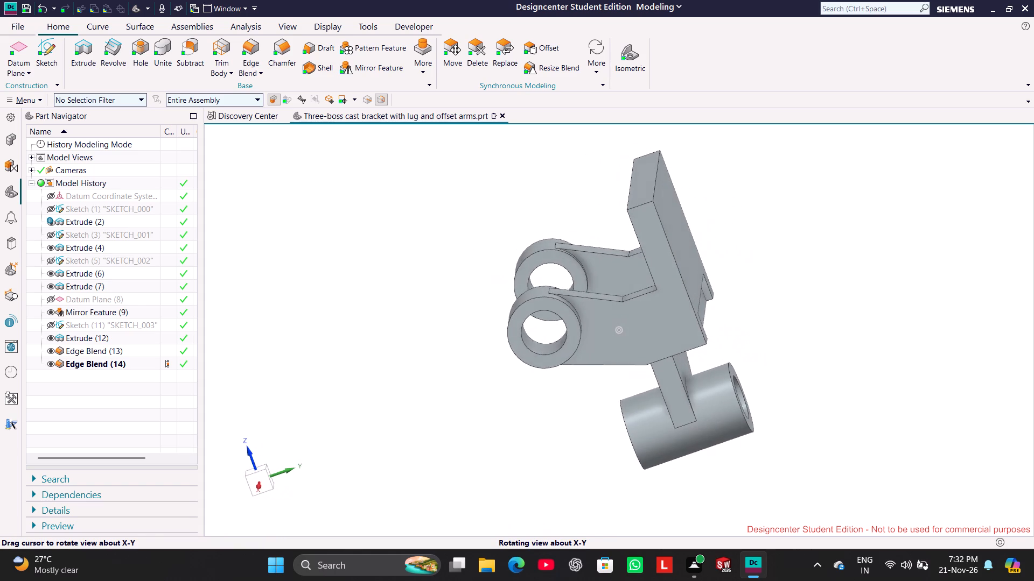
middle_drag(305, 452, 305, 452)
click(268, 475)
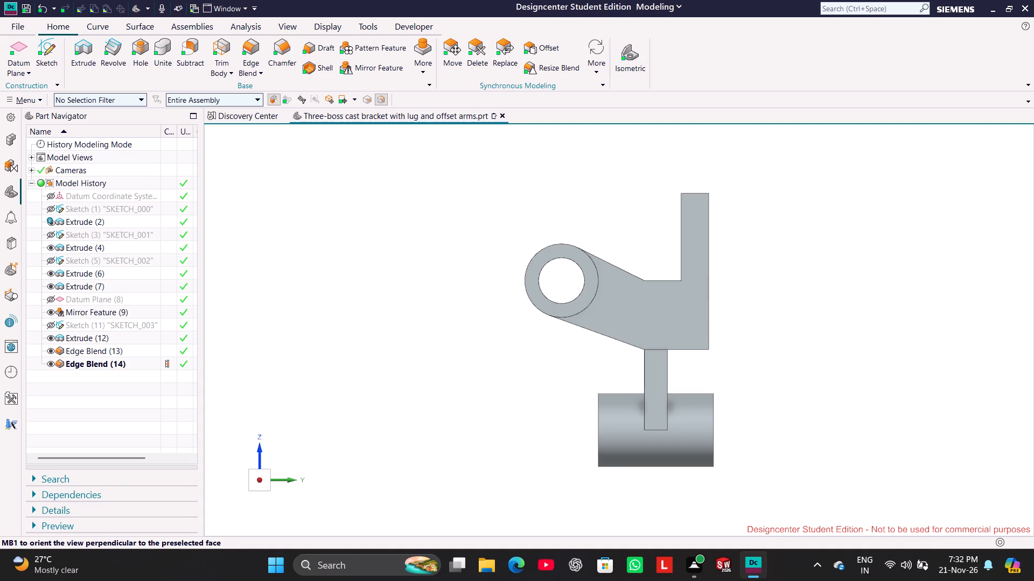
middle_click(431, 416)
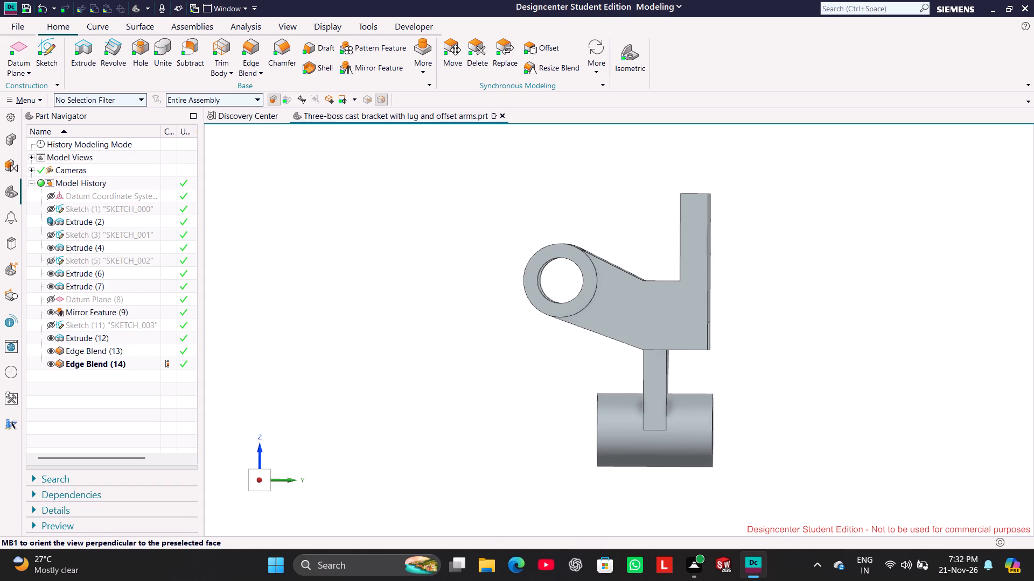
click(630, 69)
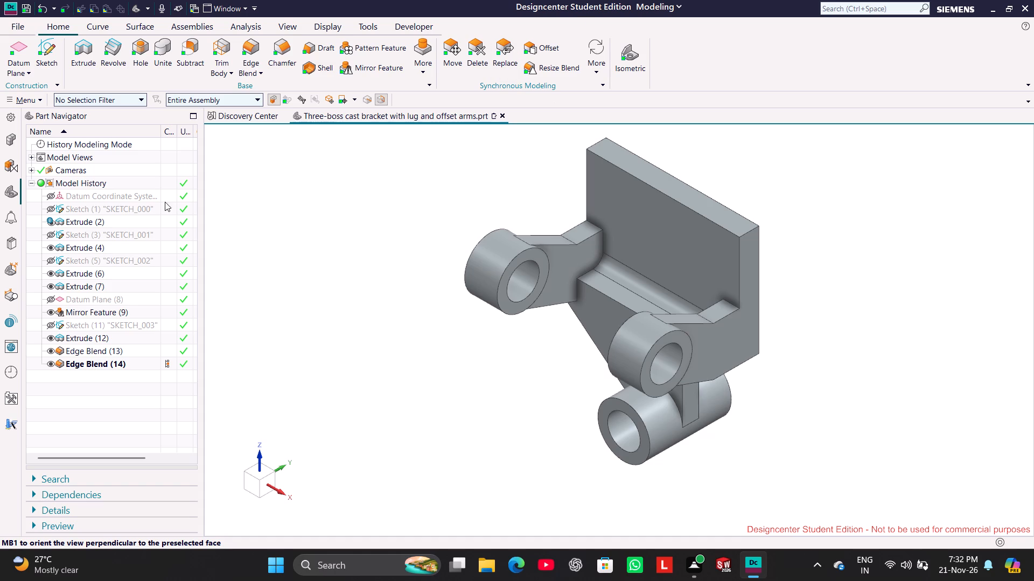
Show the mirror datum plane between the two arms and create a new sketch on it.
click(52, 300)
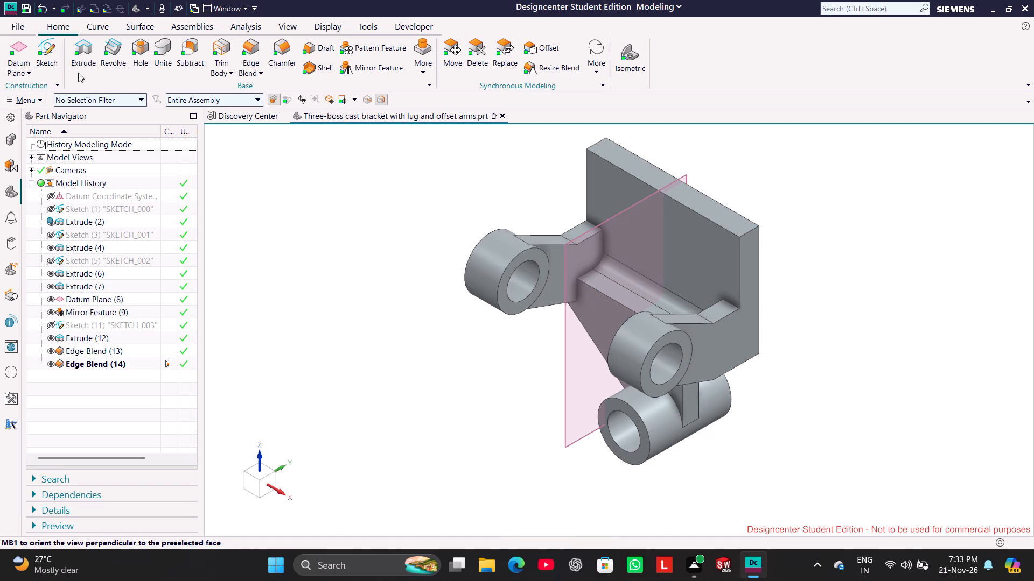
click(48, 58)
middle_drag(214, 303, 254, 326)
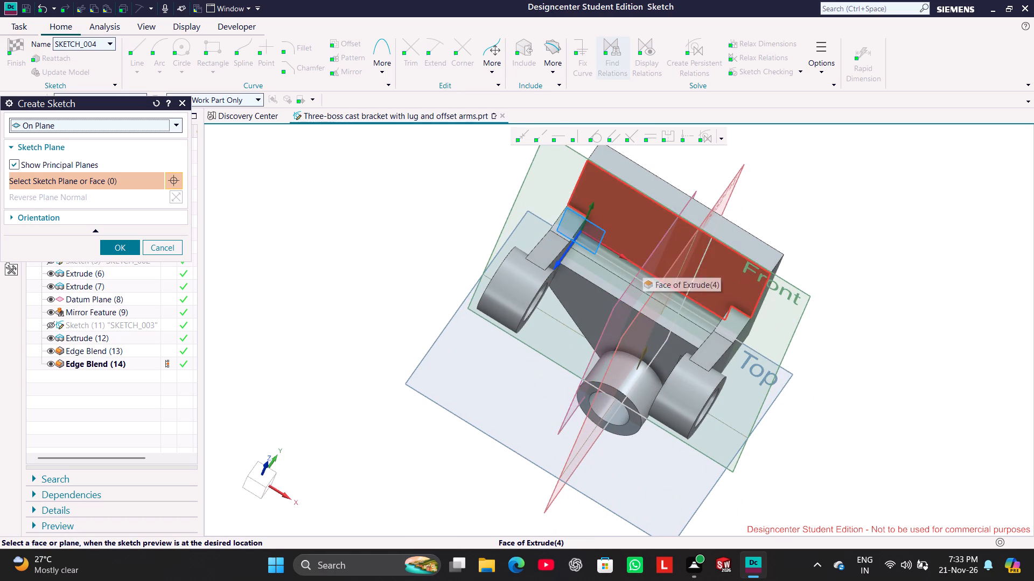
click(623, 295)
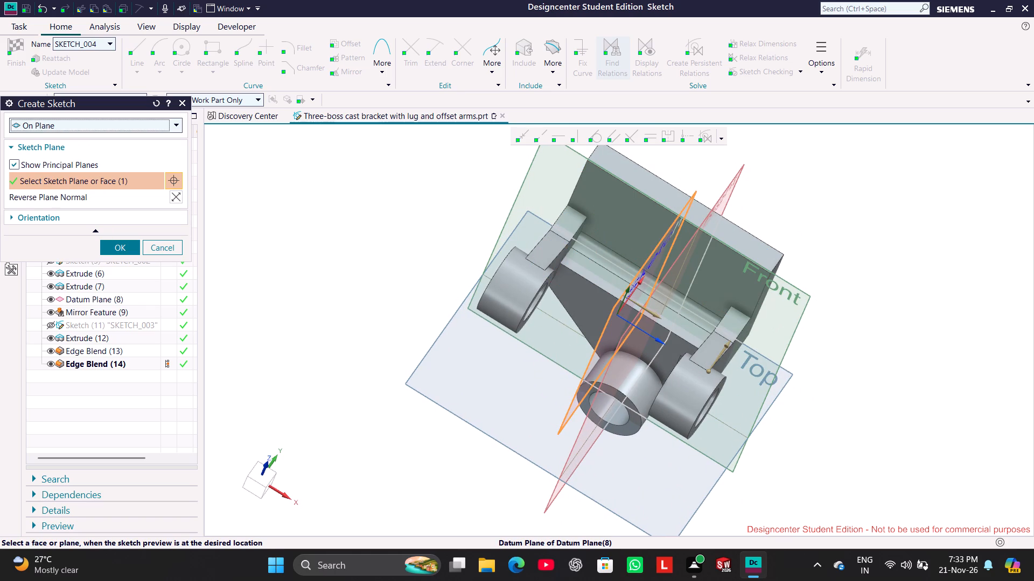
click(125, 245)
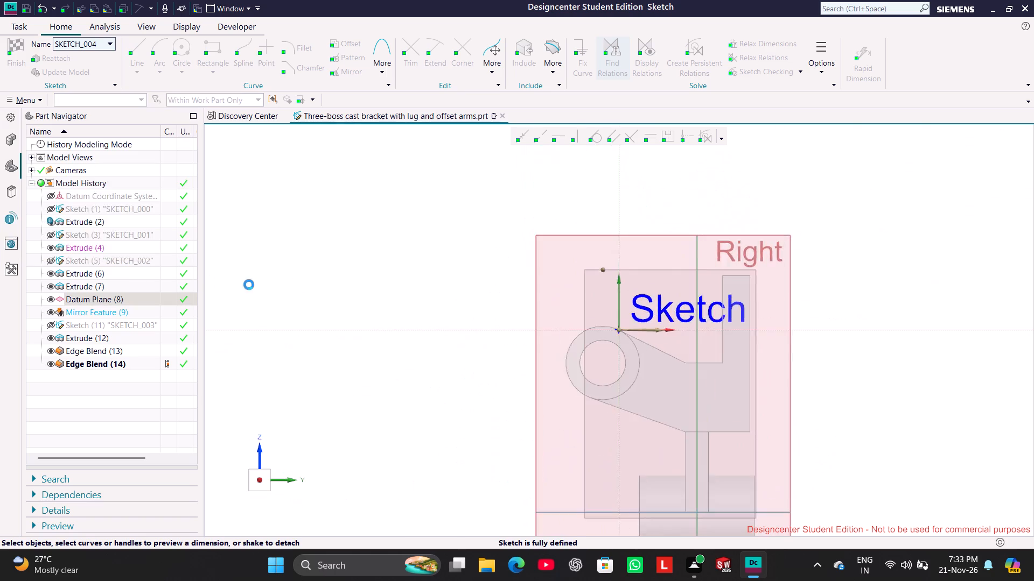
click(362, 258)
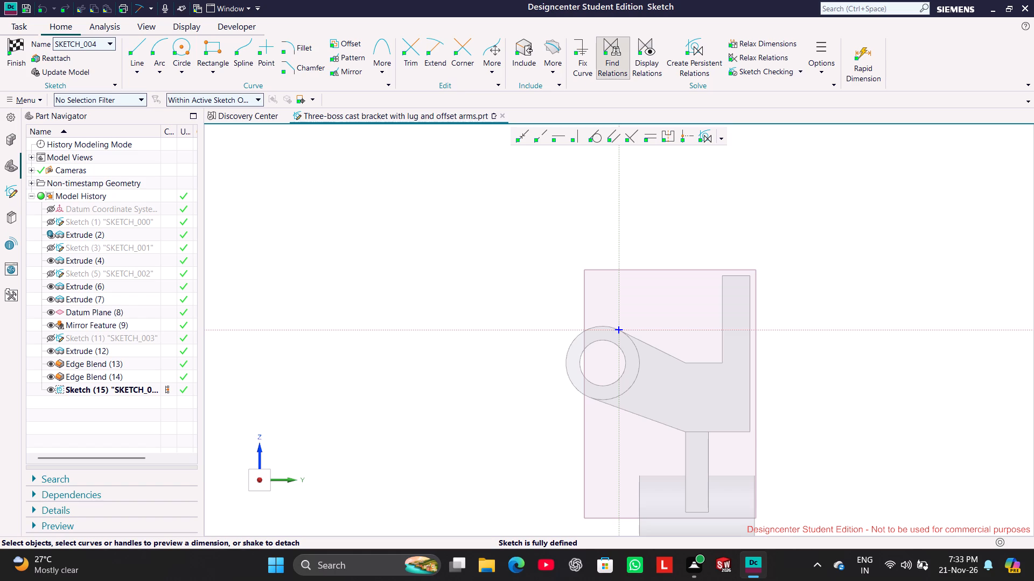
middle_drag(869, 371, 822, 325)
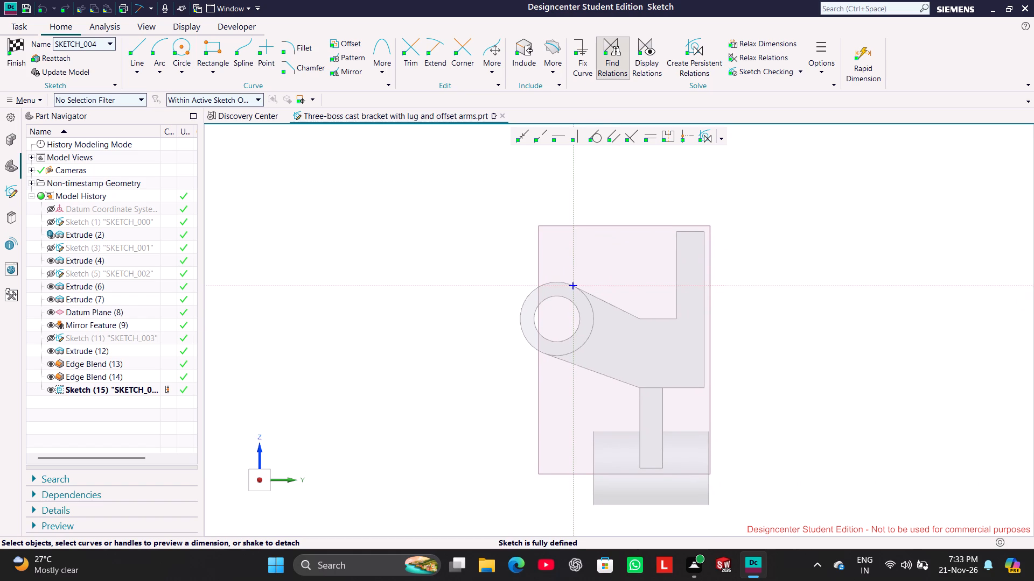
click(816, 364)
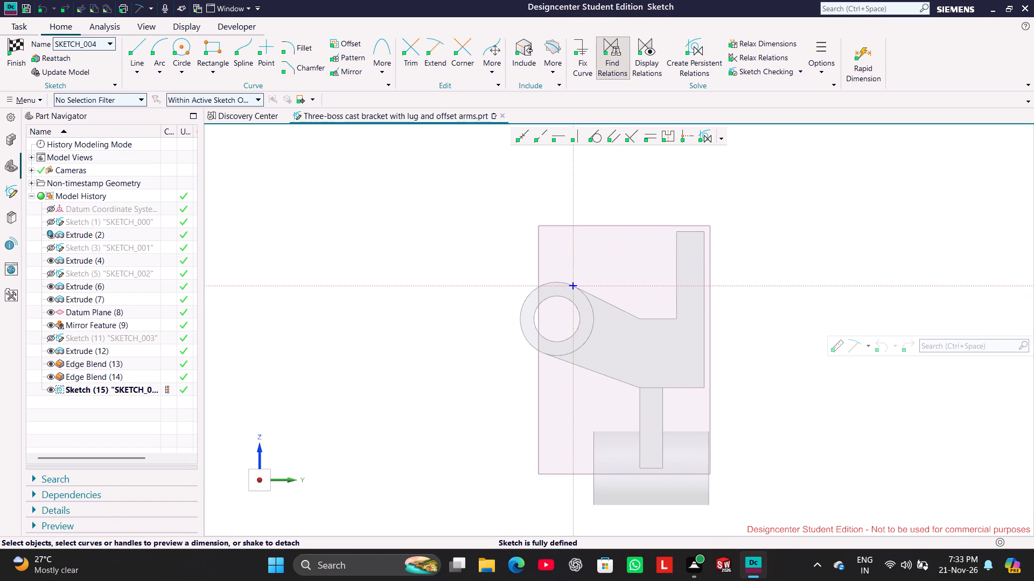
click(784, 188)
Include the arm's short horizontal top edge next to the plate in the new sketch.
click(135, 48)
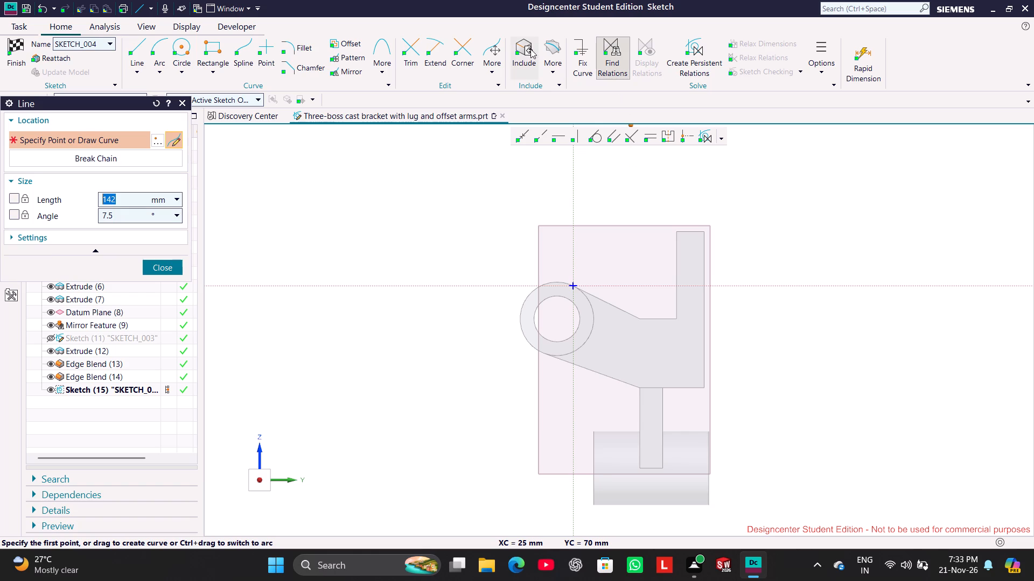
click(530, 48)
click(666, 318)
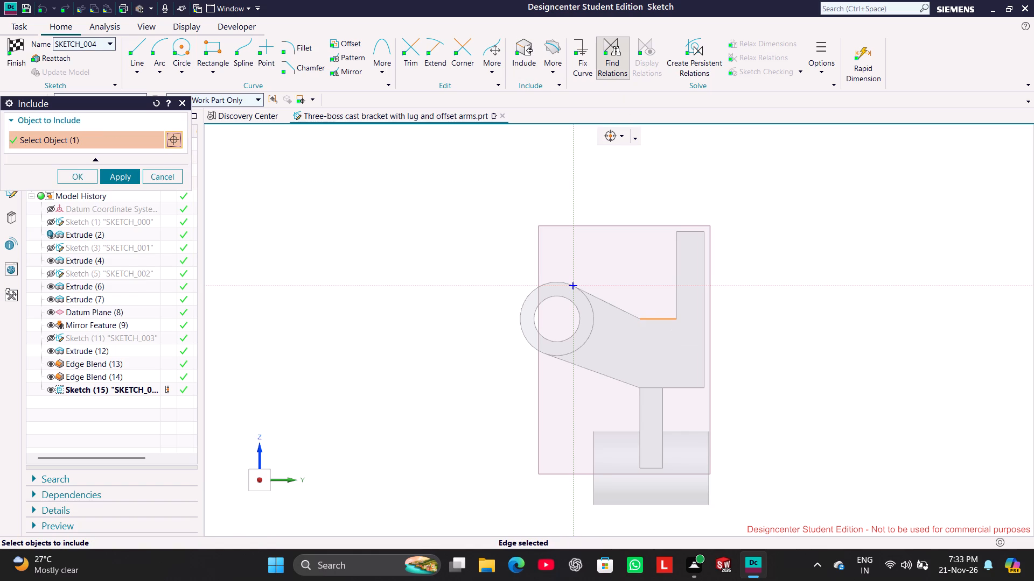
click(128, 175)
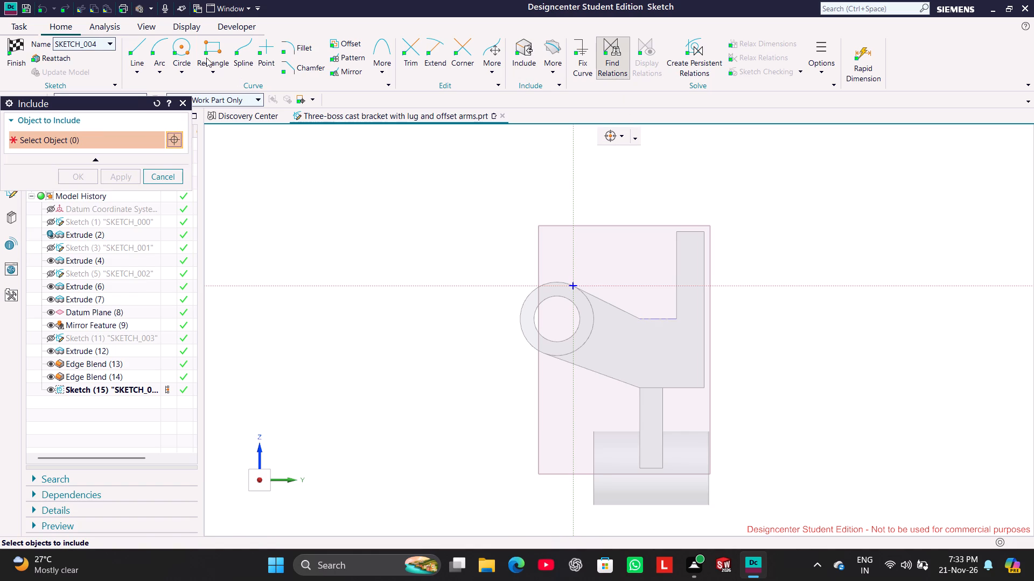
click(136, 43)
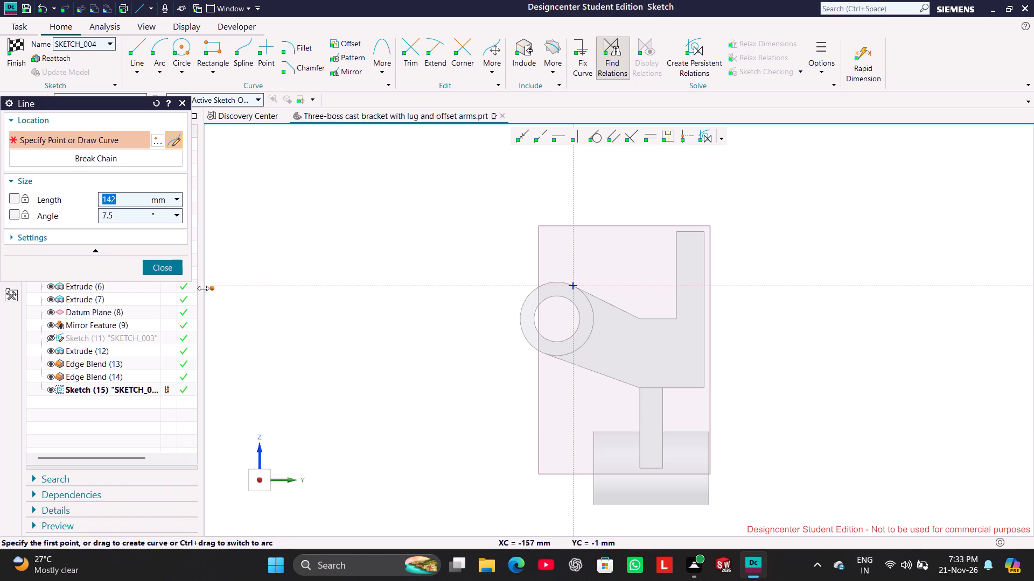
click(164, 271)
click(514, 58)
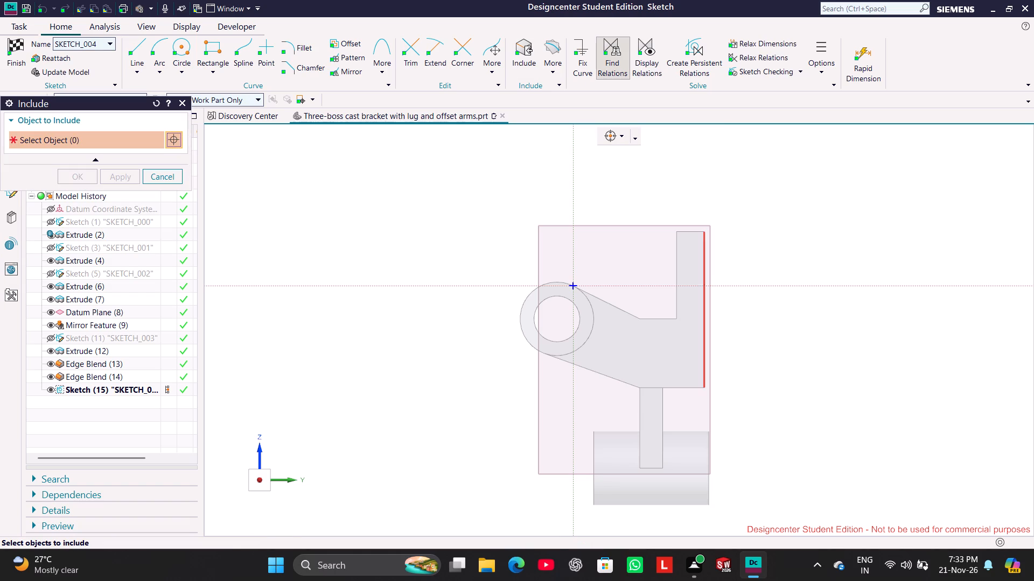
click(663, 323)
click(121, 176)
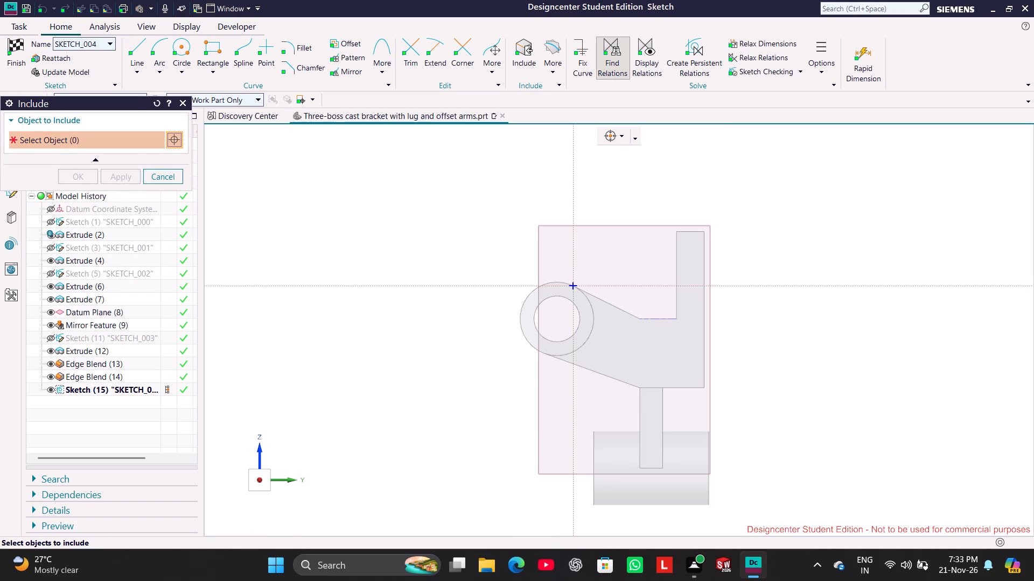
Sketch a horizontal line from the plate end of the included arm edge, across the plate and past its outer face.
click(134, 41)
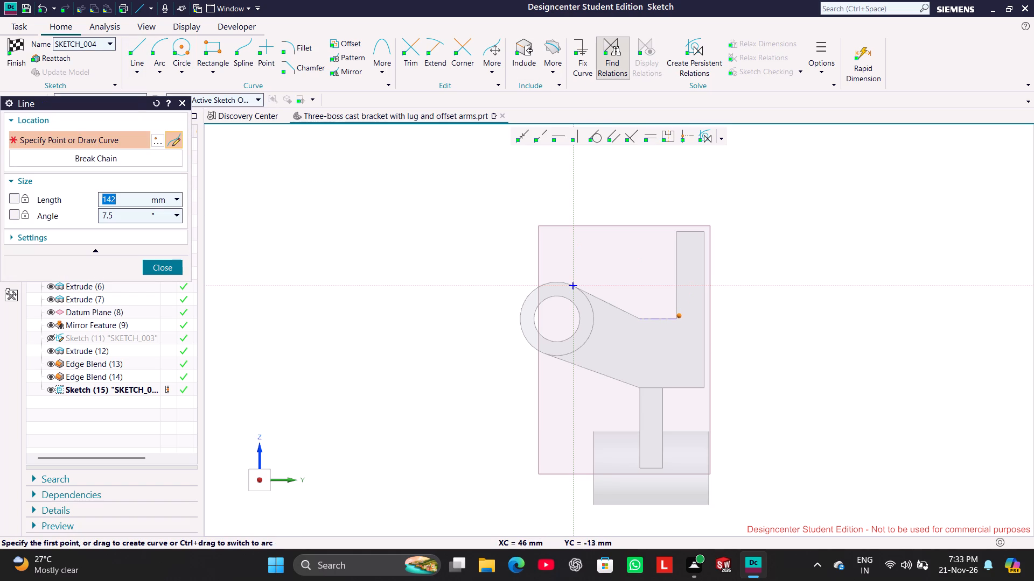
click(678, 321)
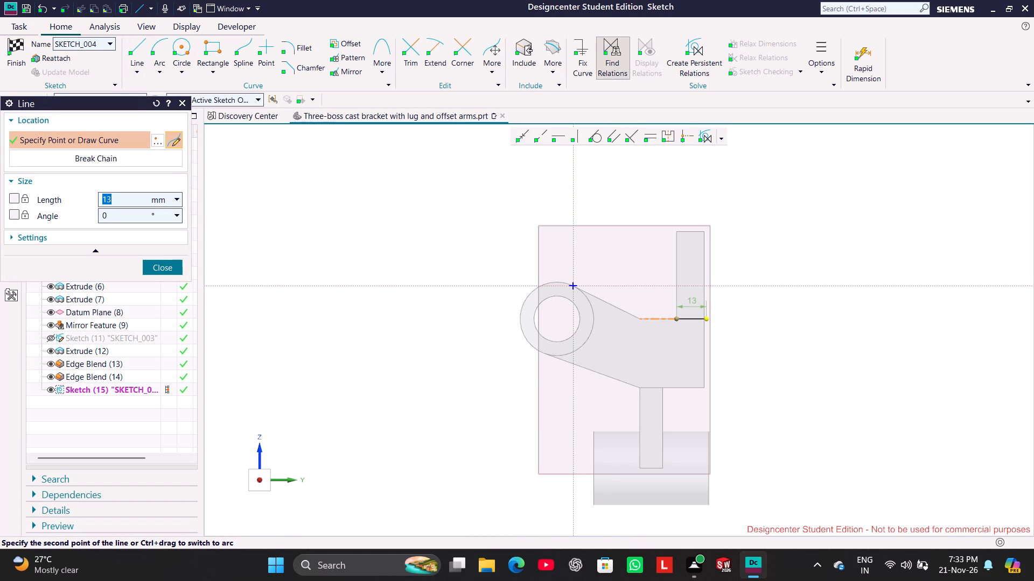
click(791, 317)
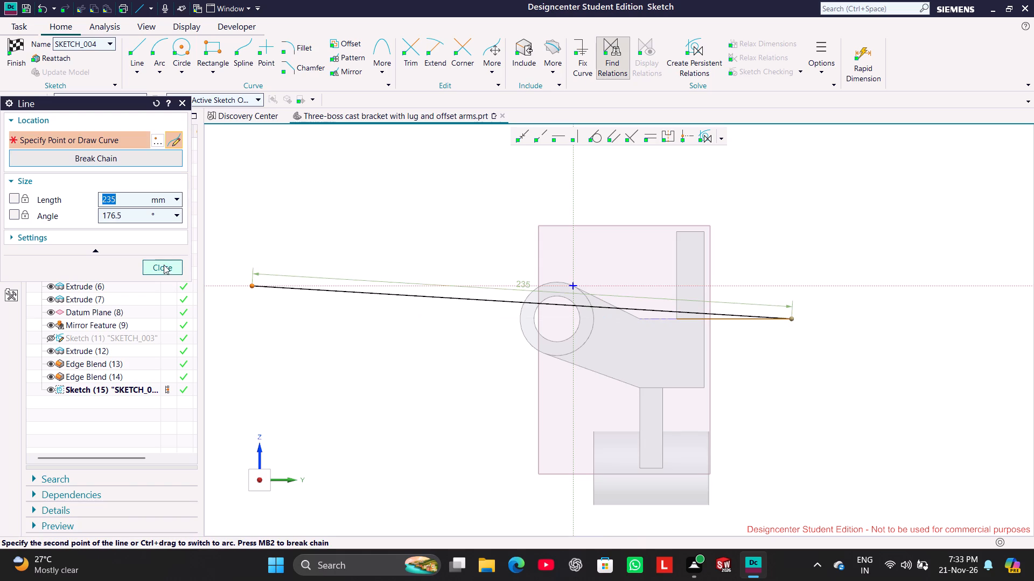
click(167, 275)
click(169, 265)
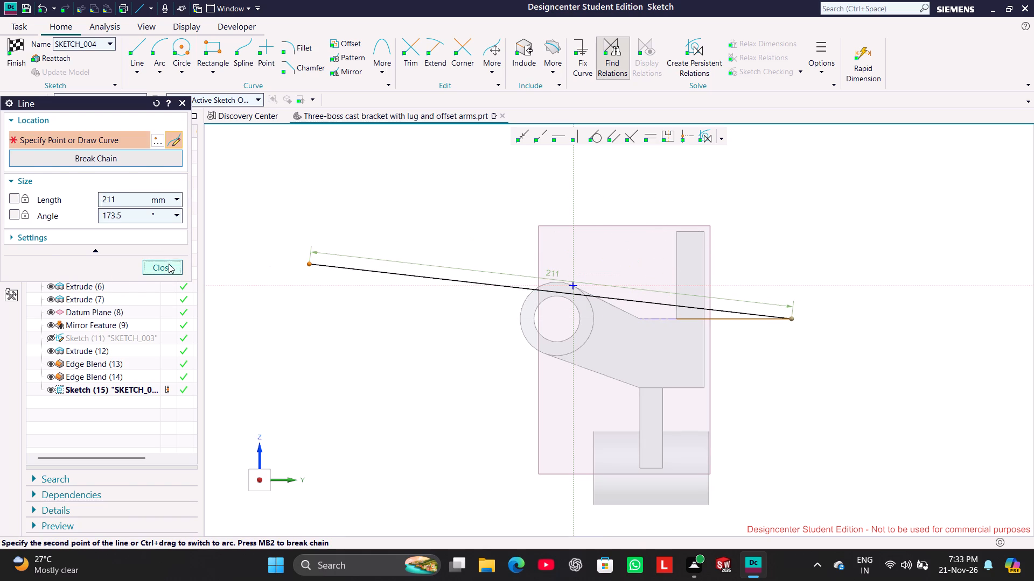
Project the upper plate's outer, top and inner edges into the sketch as curves.
click(550, 47)
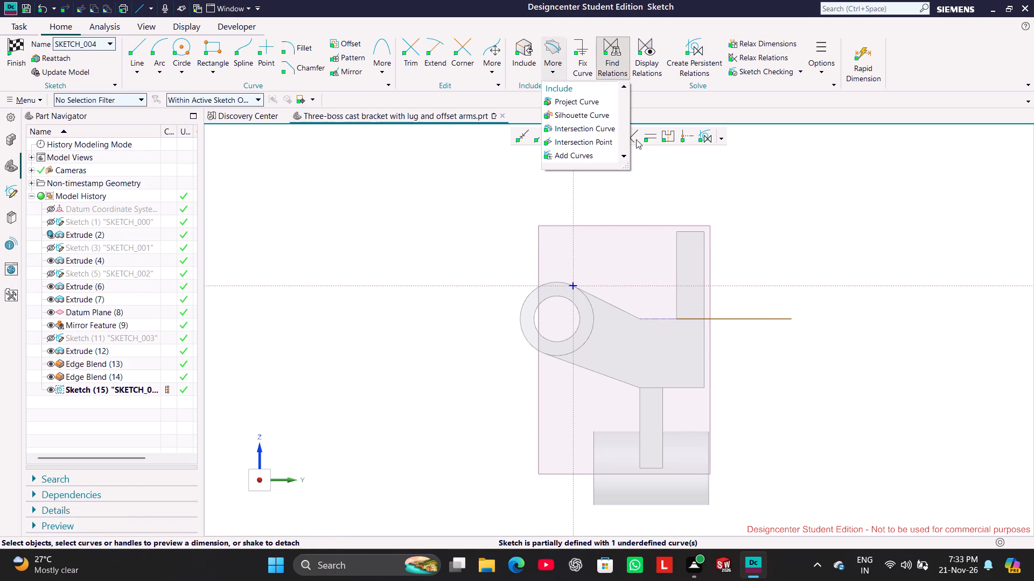
click(574, 107)
click(707, 278)
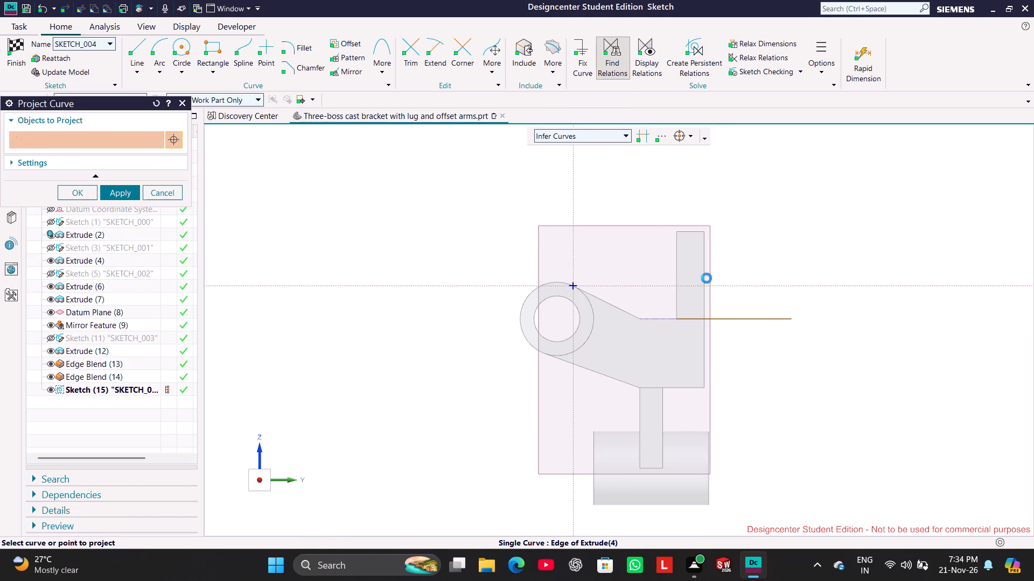
click(684, 237)
click(679, 254)
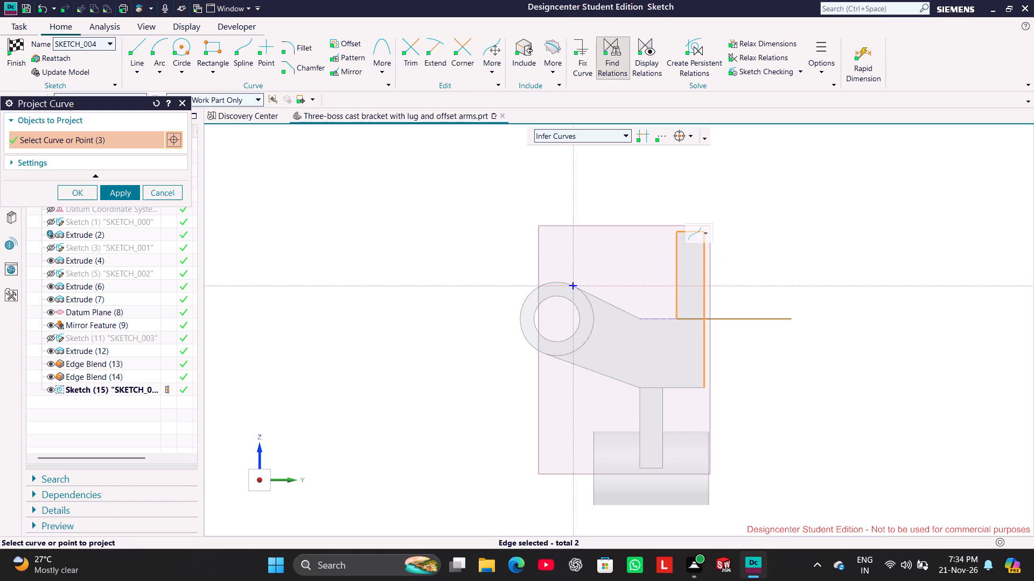
click(110, 199)
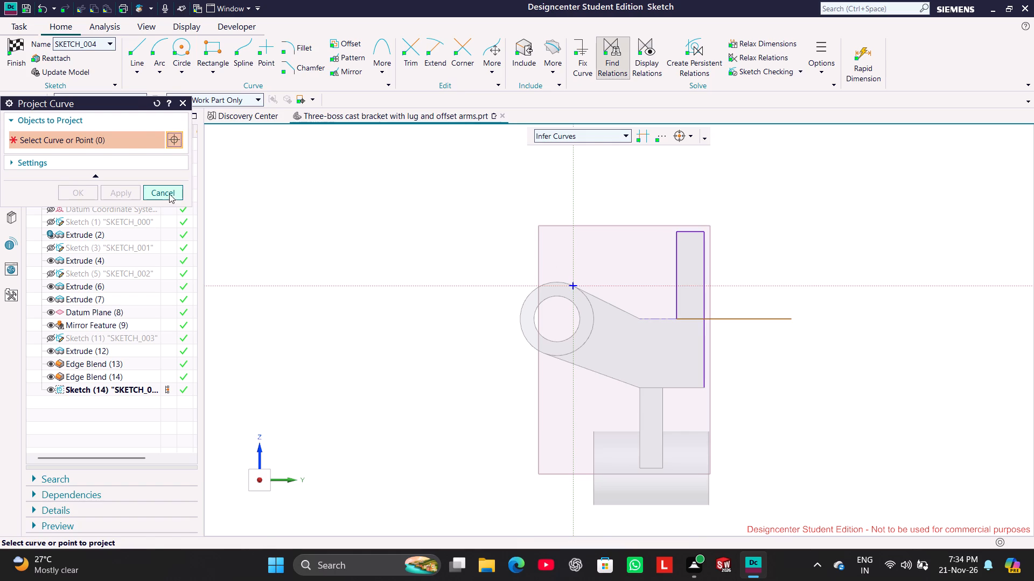
click(169, 194)
Trim the horizontal line's overhang and the projected outer edge below it to leave a closed rectangle, accepting the loss of associativity.
click(411, 51)
drag(734, 260, 742, 289)
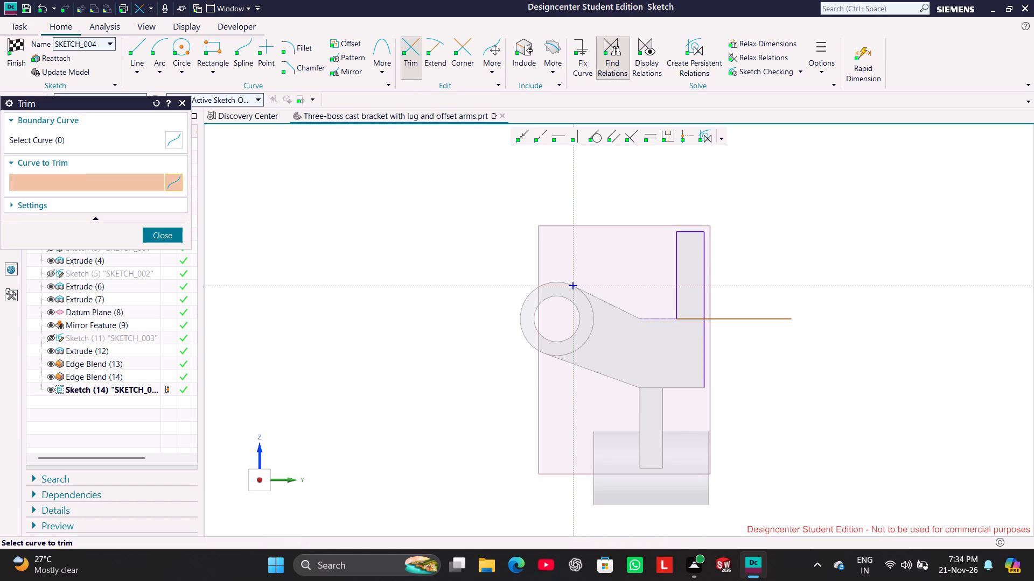
drag(742, 289, 672, 345)
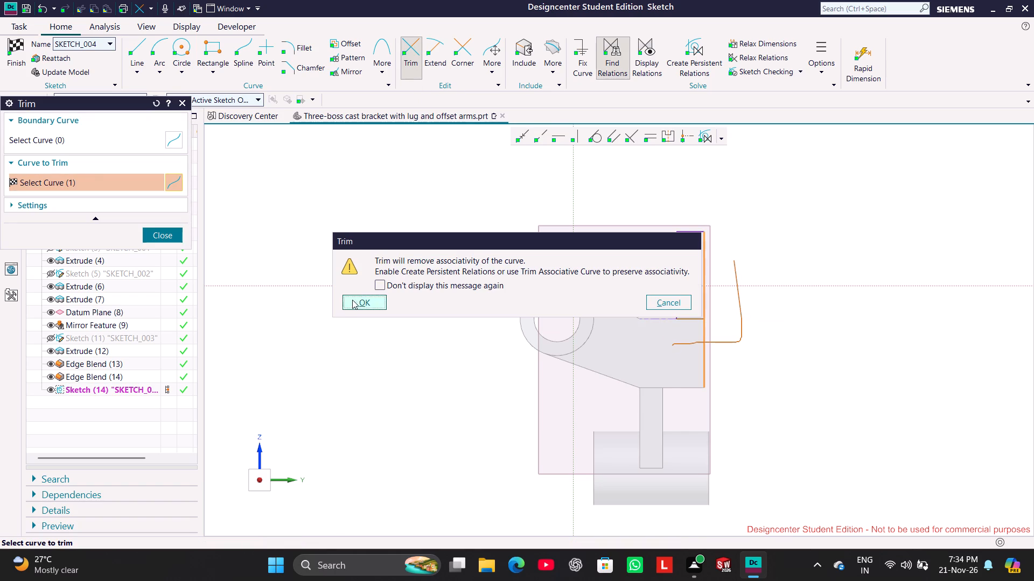
click(353, 300)
click(178, 236)
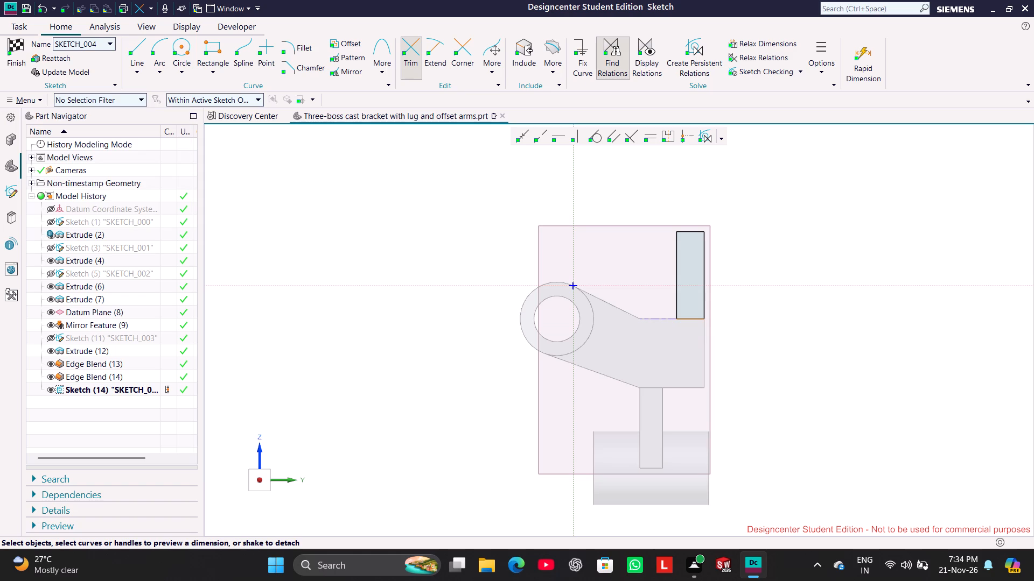
Pull the rectangle's outer vertical line outward, clear of the plate's outer face.
drag(704, 264, 722, 258)
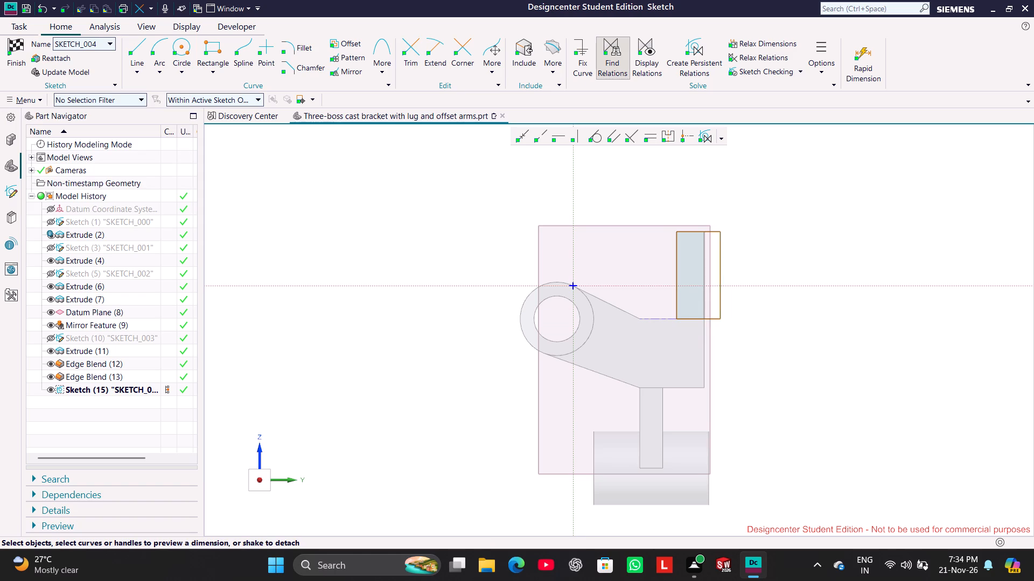
drag(722, 258, 766, 266)
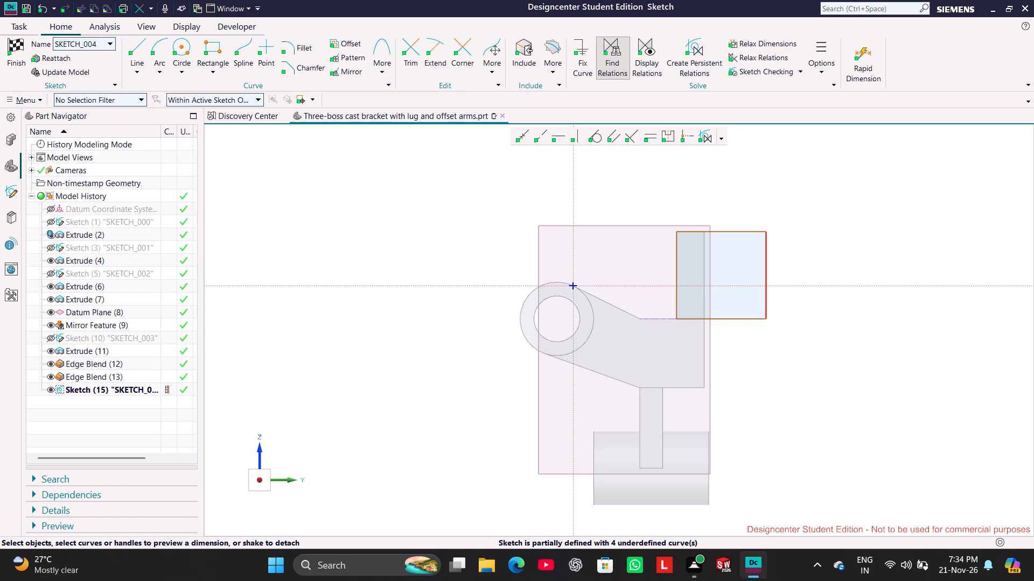
Include the plate's long outer vertical edge in the sketch as a reference.
click(521, 55)
click(703, 282)
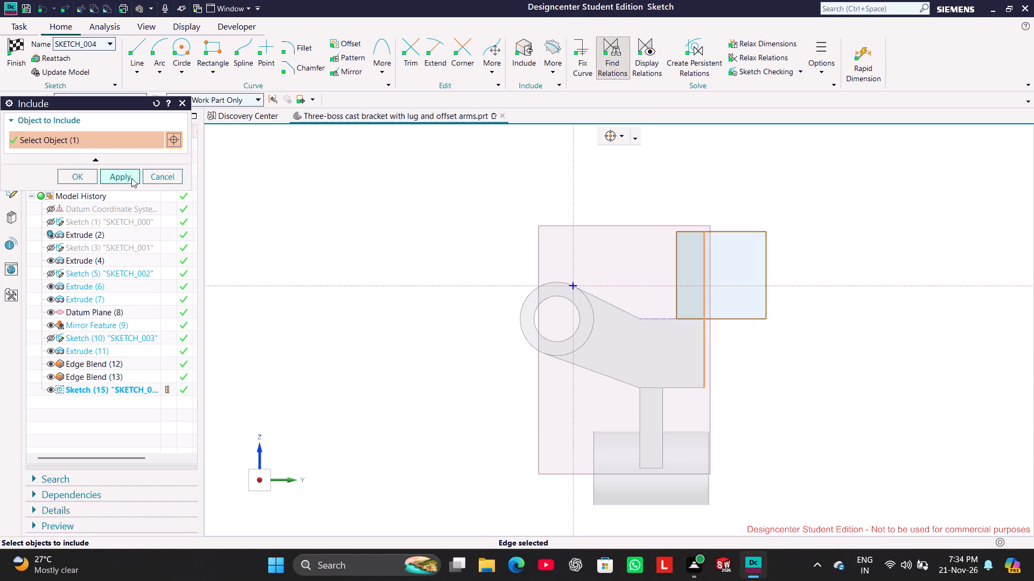
click(162, 176)
click(525, 60)
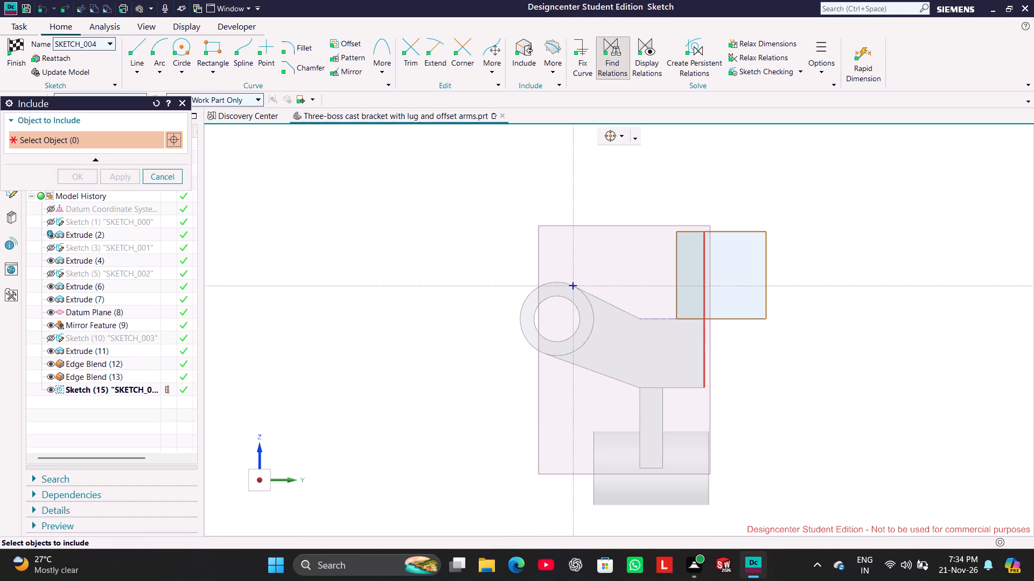
click(704, 264)
click(117, 175)
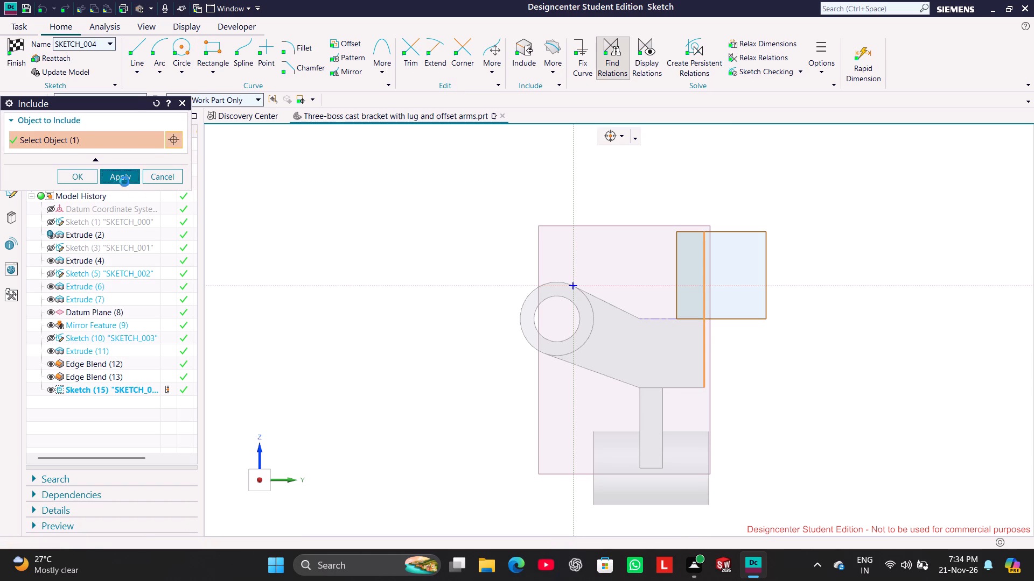
click(767, 257)
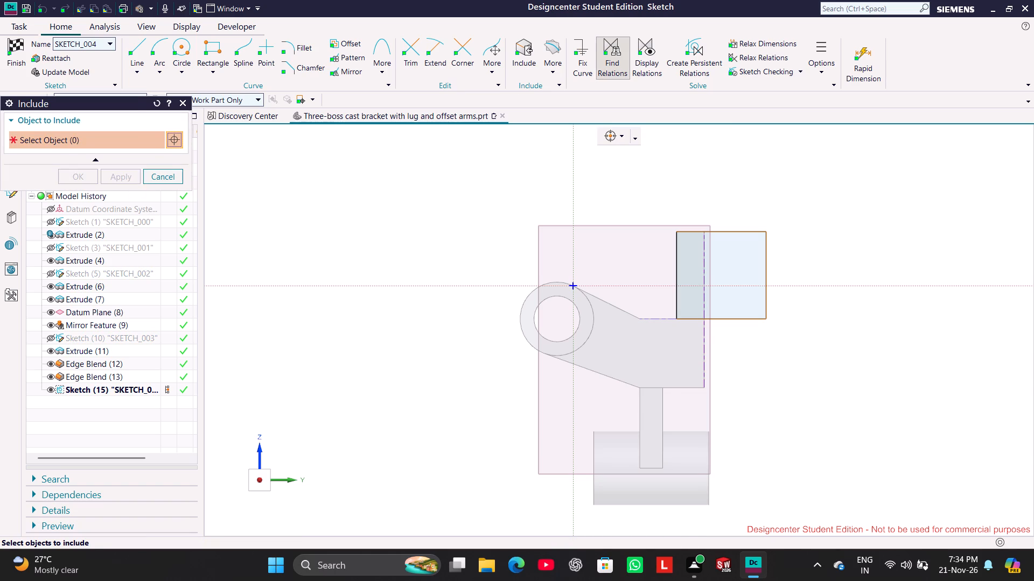
click(769, 285)
click(166, 178)
Make the rectangle's outer vertical line collinear with the included plate edge, test it for movement, and finish the sketch.
click(766, 302)
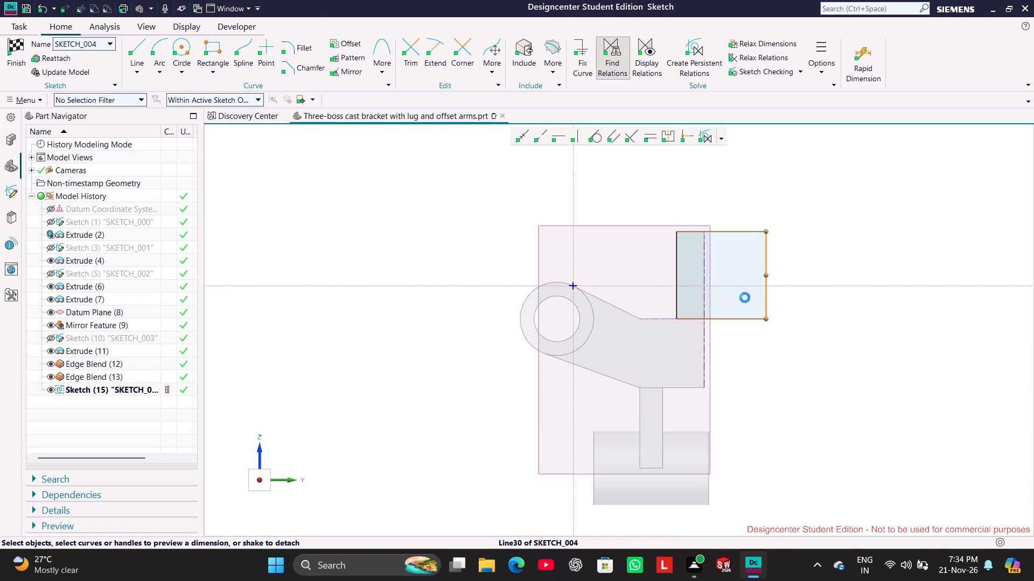
click(706, 275)
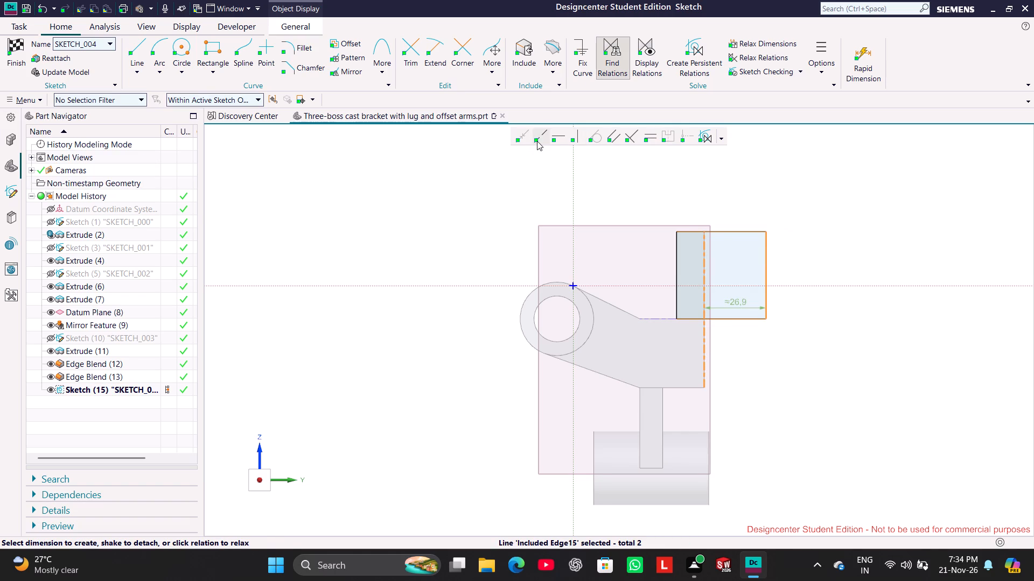
click(537, 141)
click(417, 199)
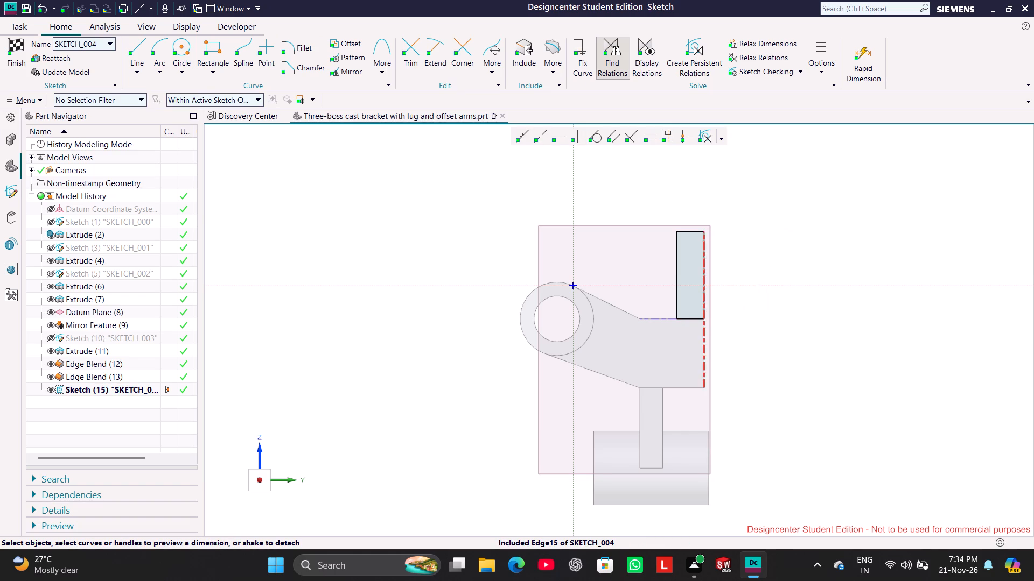
drag(706, 294, 755, 292)
click(780, 351)
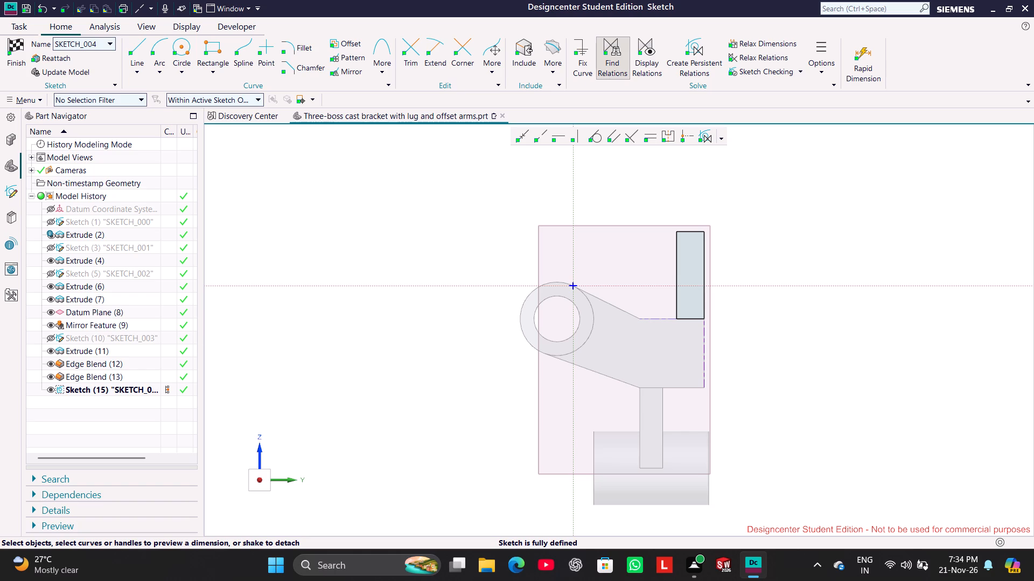
click(23, 49)
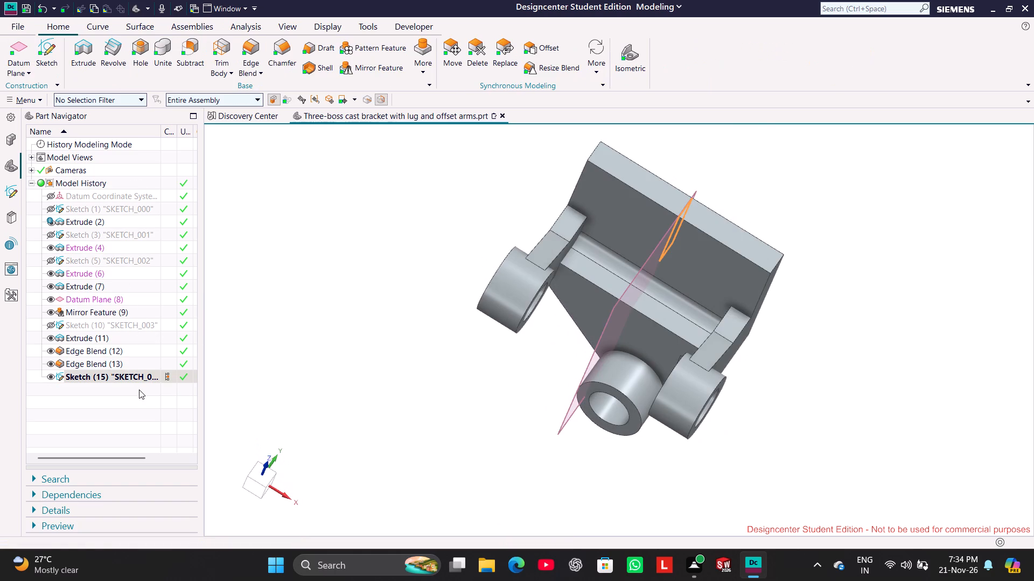
Start a Subtract extrude of the rectangle sketch through the upper plate, with limits from -13 mm to 13 mm.
right_click(141, 376)
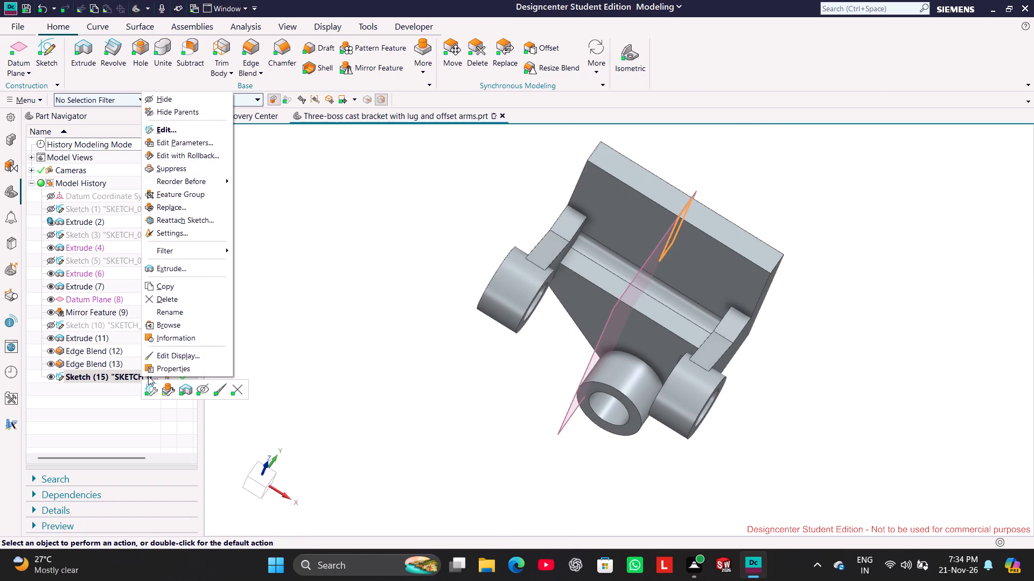
click(188, 393)
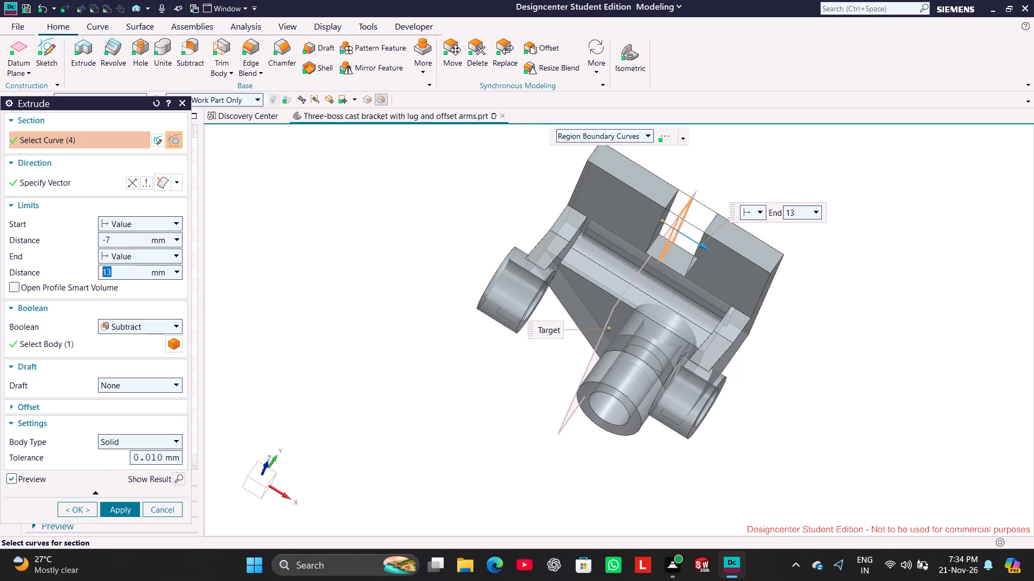
click(174, 226)
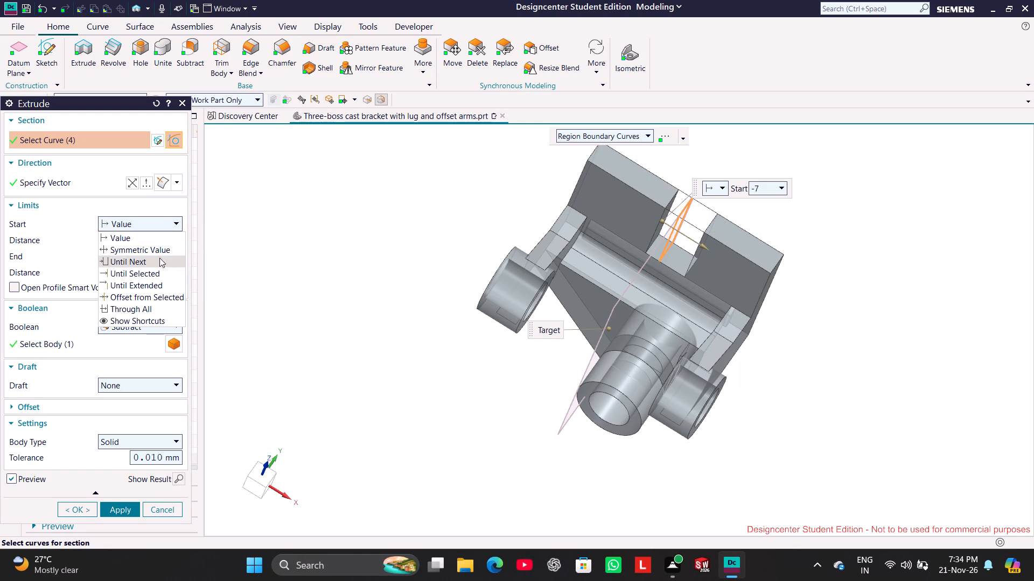
click(231, 250)
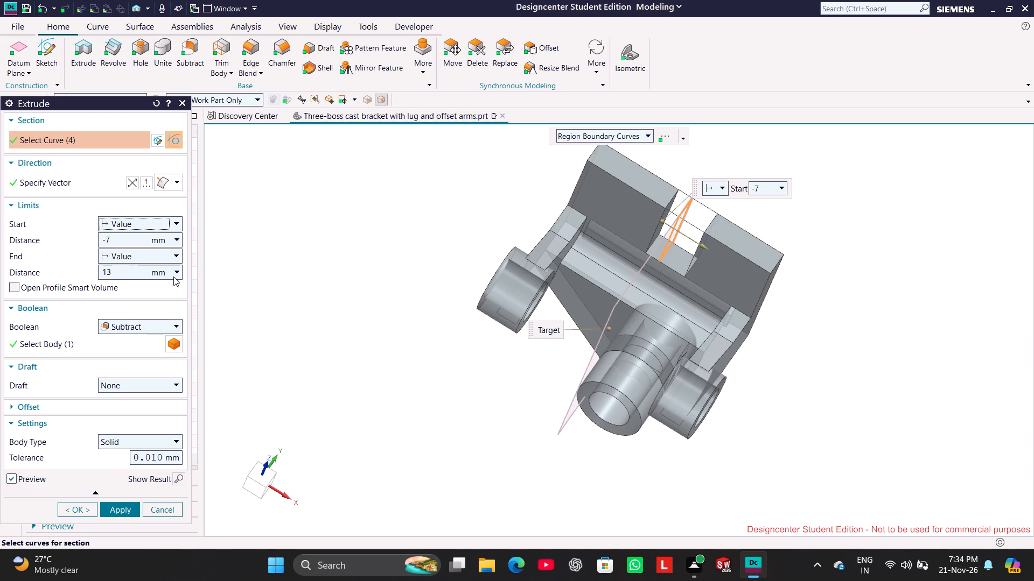
double_click(134, 242)
text(-13)
key(Return)
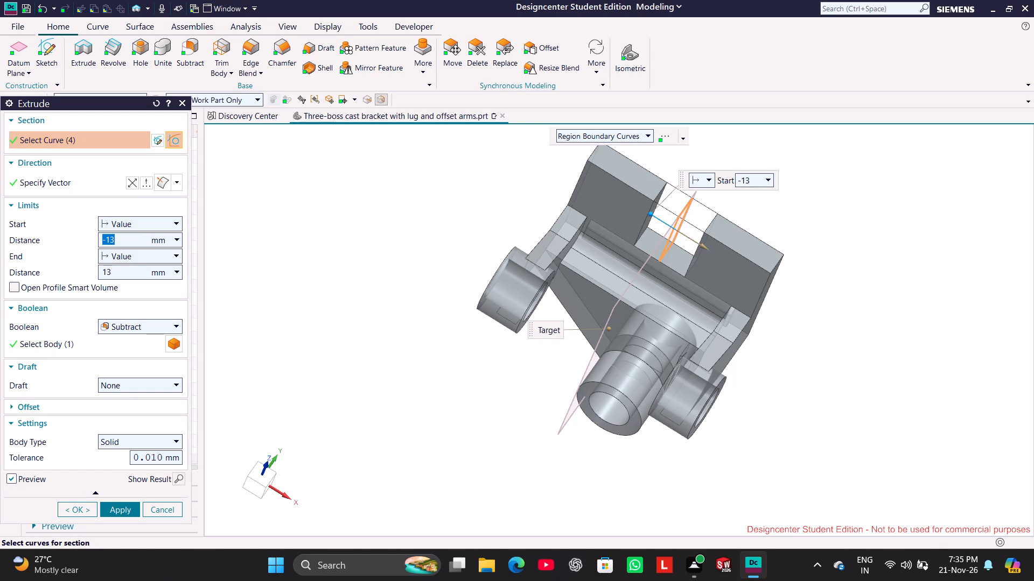
Change the extrude's start limit to Offset from Selected at 6 mm, referenced to the upper plate's +X end face.
click(171, 222)
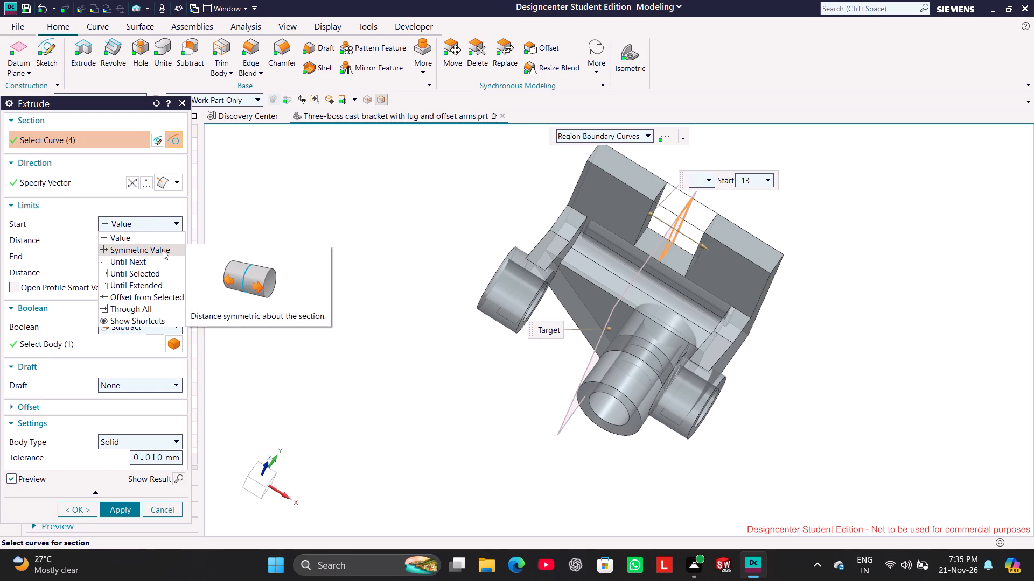
click(160, 297)
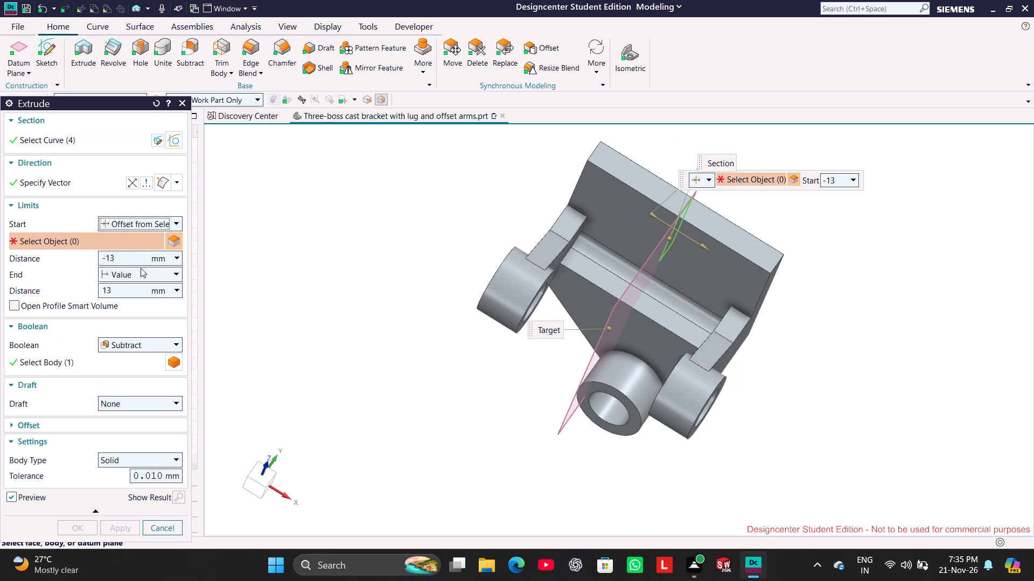
double_click(131, 261)
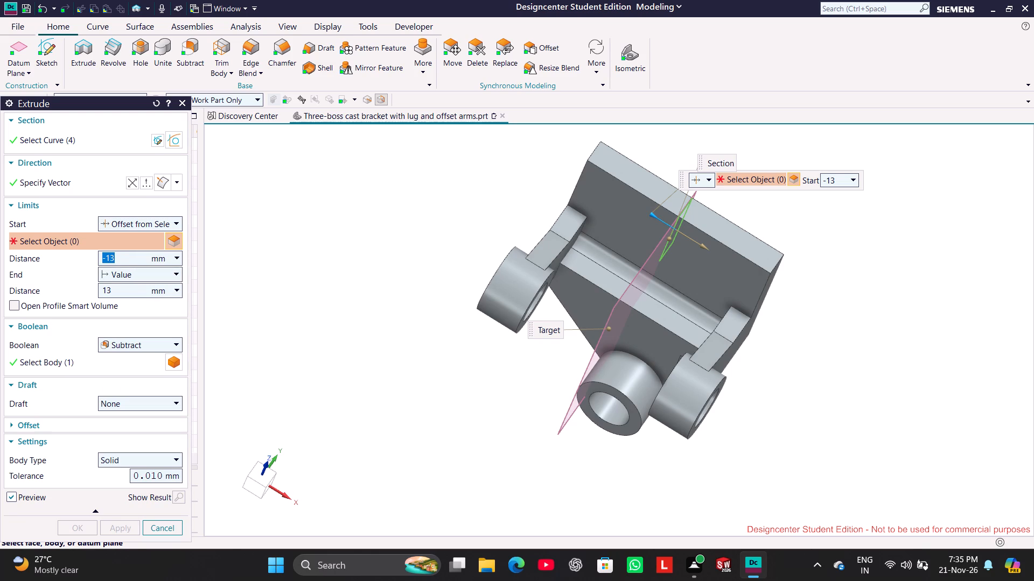
text(-13)
key(Return)
key(6)
key(Return)
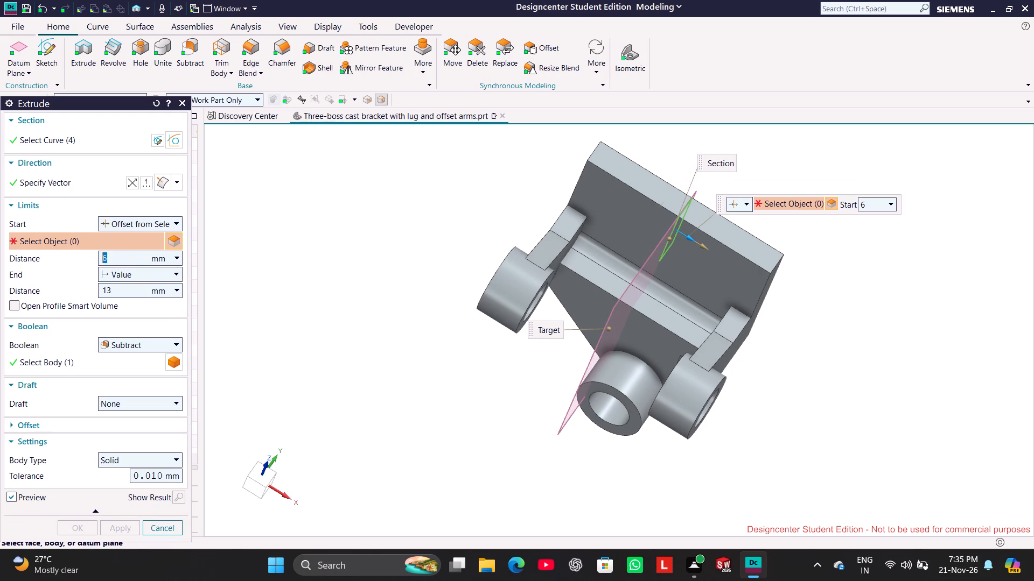
click(174, 224)
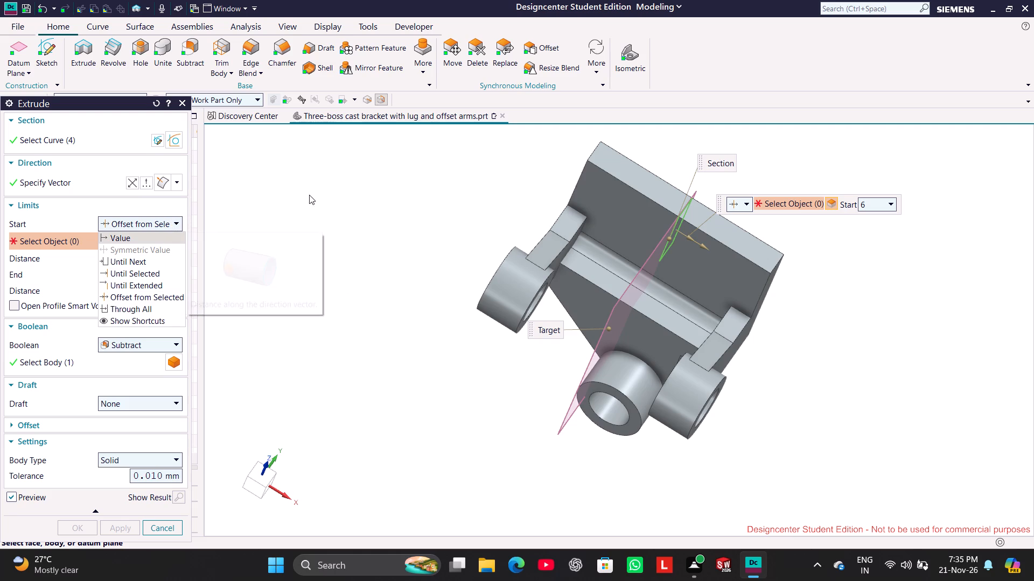
click(322, 191)
middle_drag(919, 336, 863, 317)
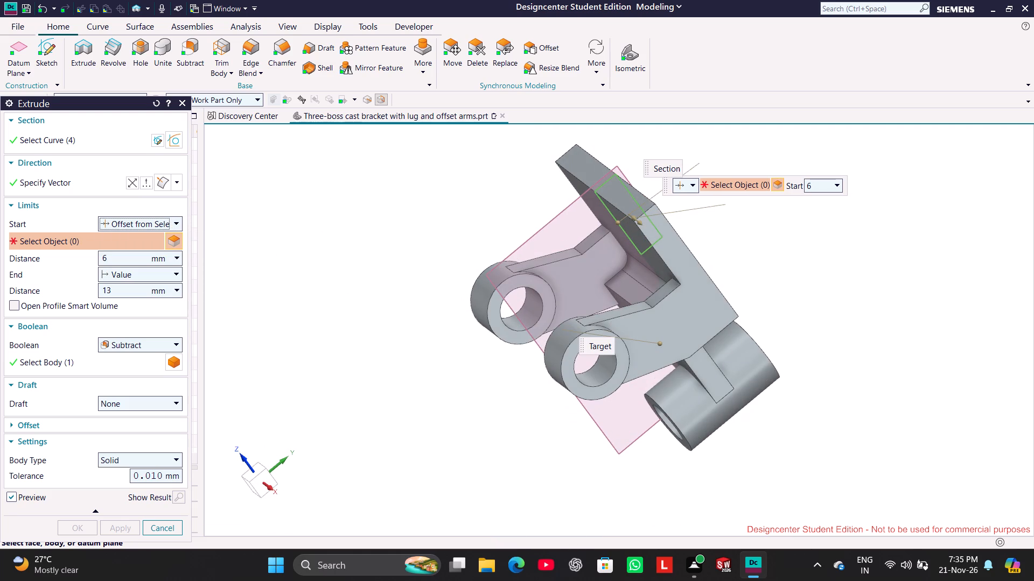
click(677, 247)
middle_drag(406, 225, 451, 224)
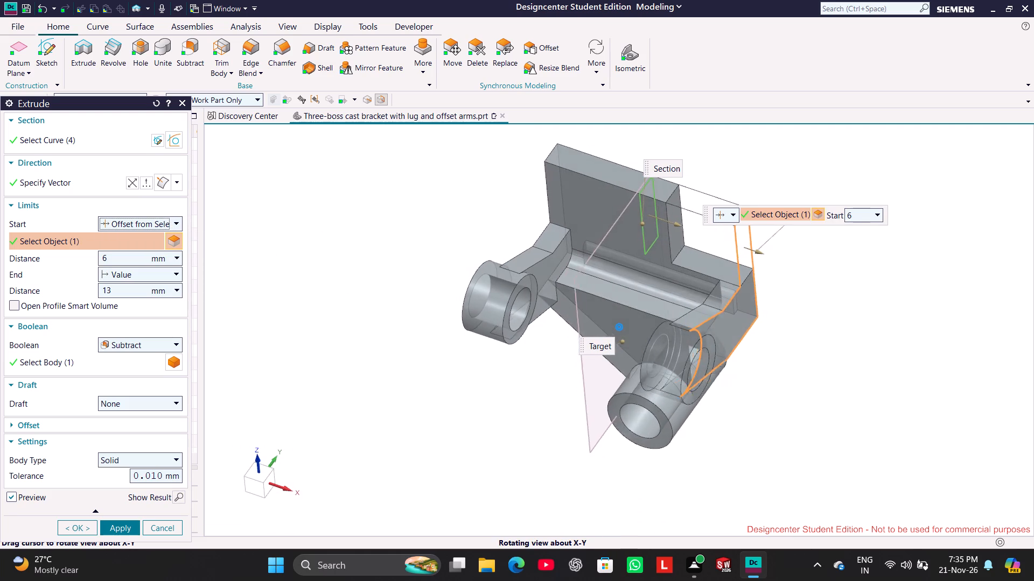
middle_drag(451, 224, 455, 223)
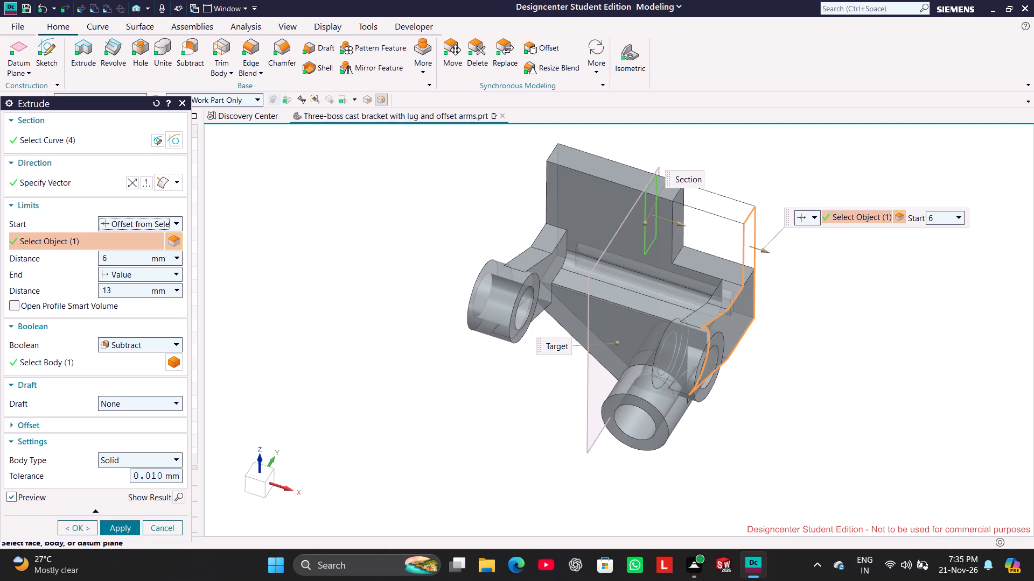
Set the start offset to 9 mm and reverse the extrude direction.
double_click(130, 258)
key(9)
key(Return)
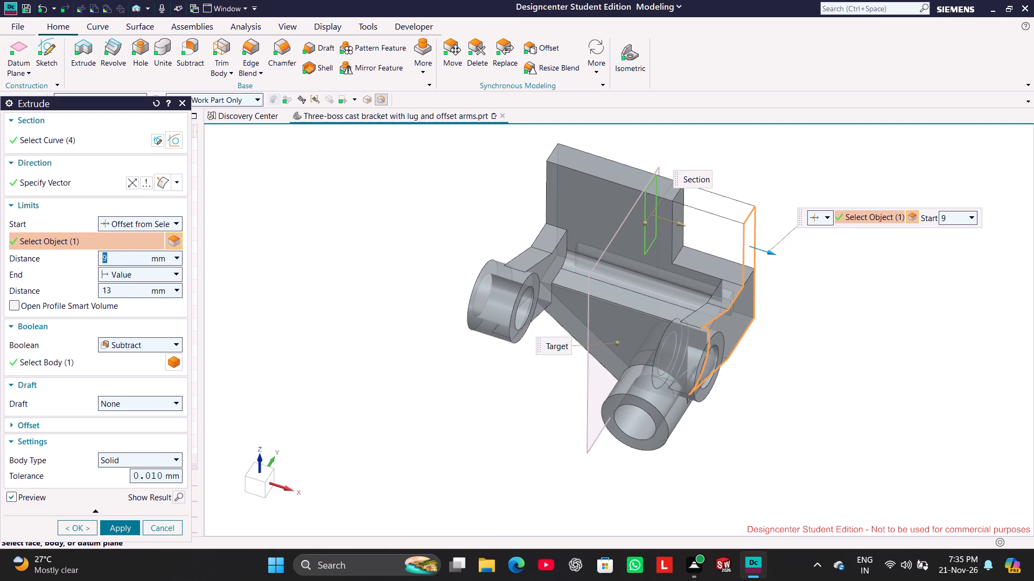
click(128, 180)
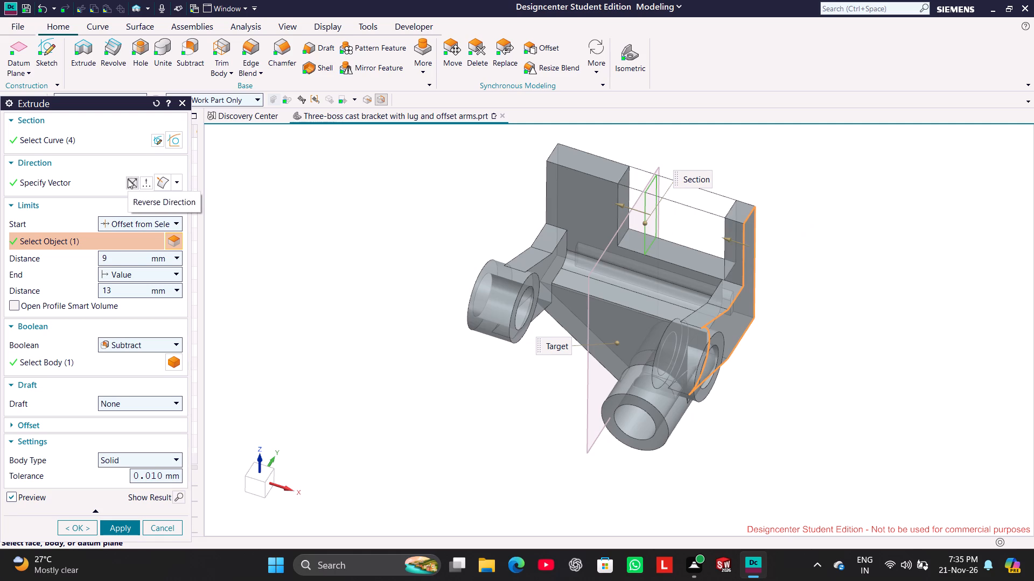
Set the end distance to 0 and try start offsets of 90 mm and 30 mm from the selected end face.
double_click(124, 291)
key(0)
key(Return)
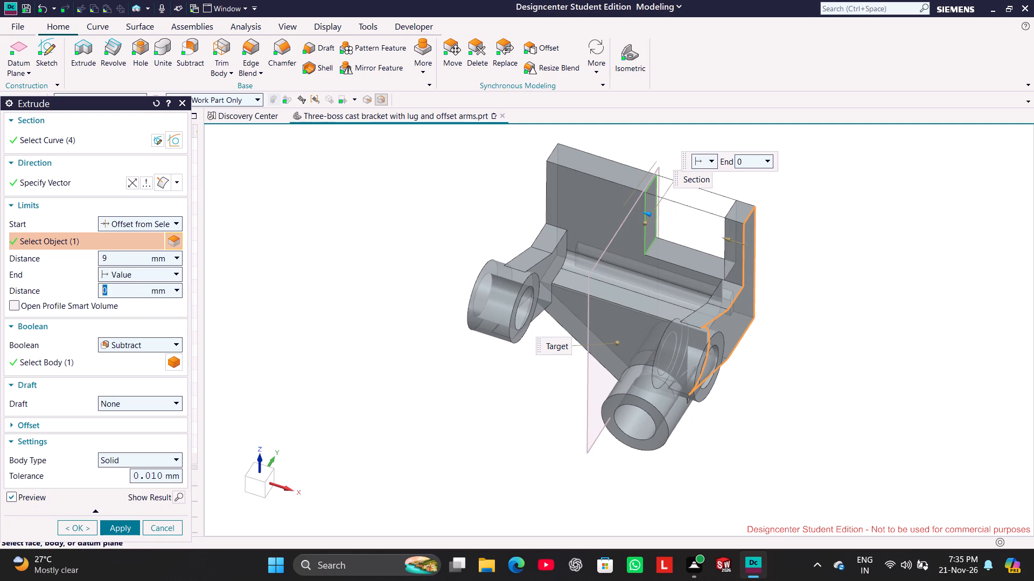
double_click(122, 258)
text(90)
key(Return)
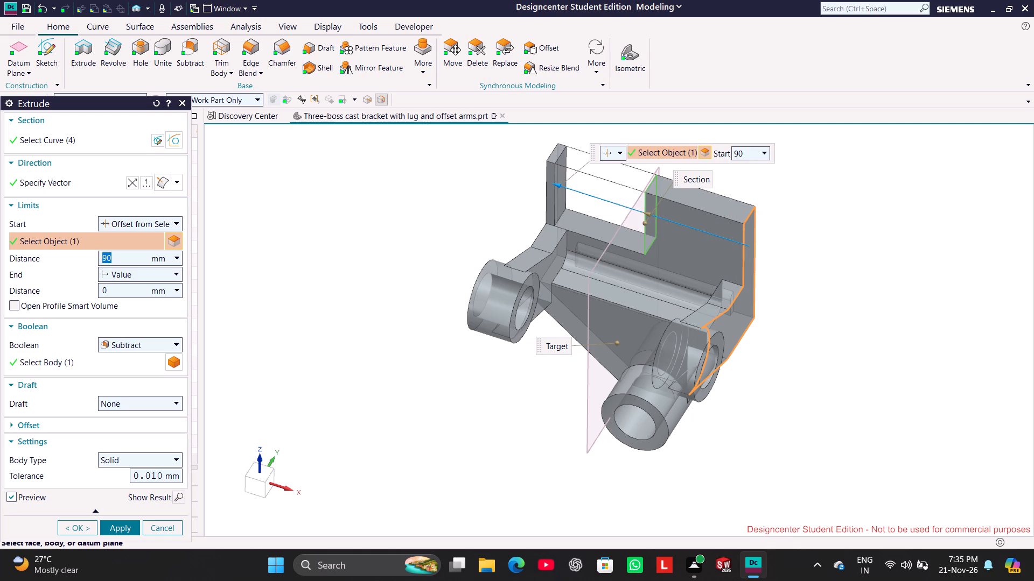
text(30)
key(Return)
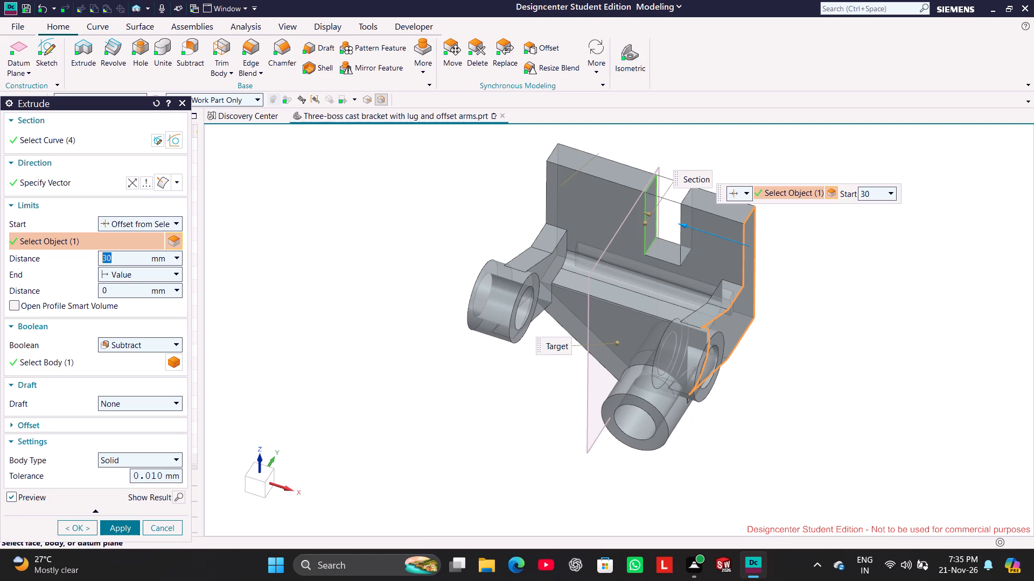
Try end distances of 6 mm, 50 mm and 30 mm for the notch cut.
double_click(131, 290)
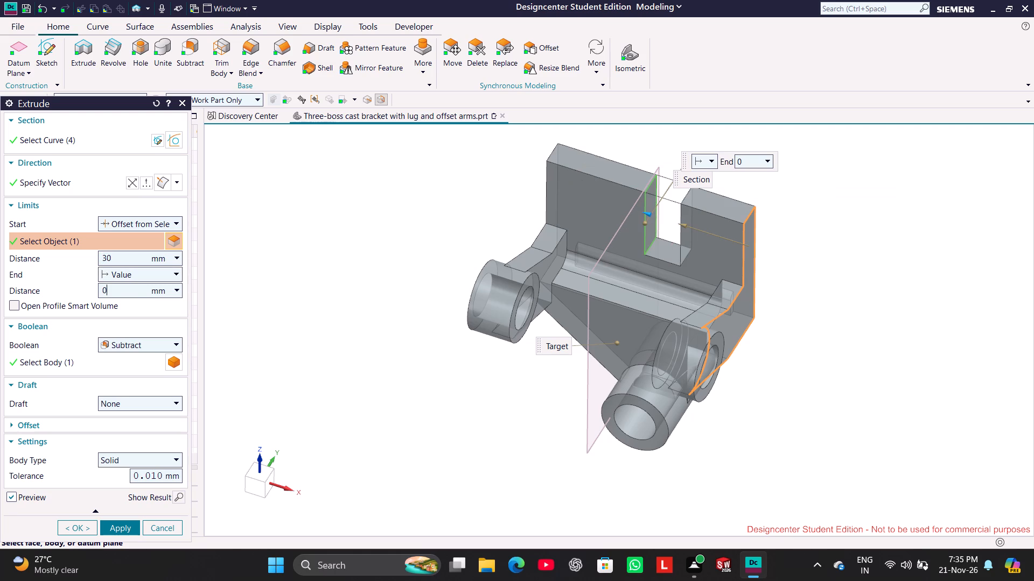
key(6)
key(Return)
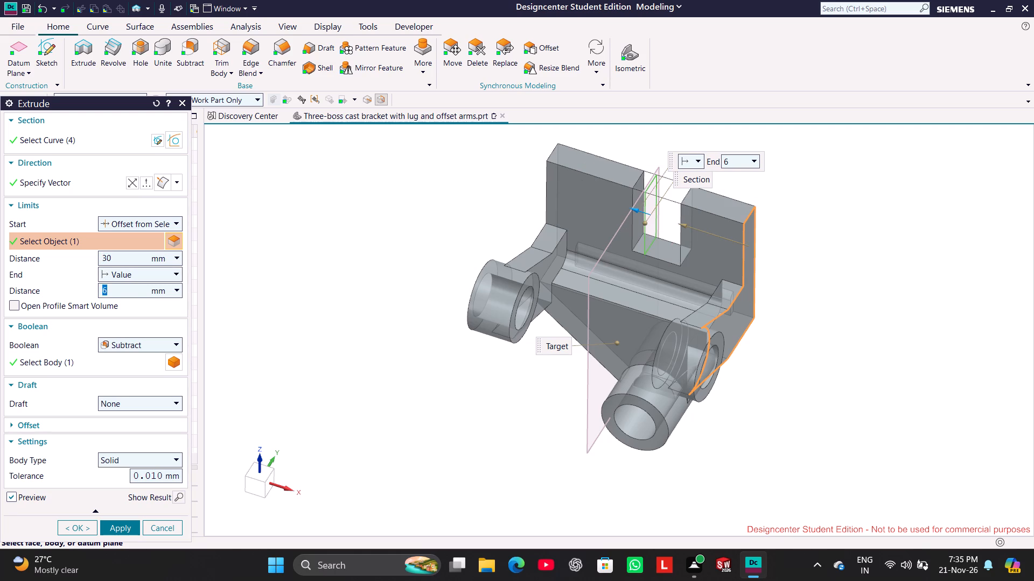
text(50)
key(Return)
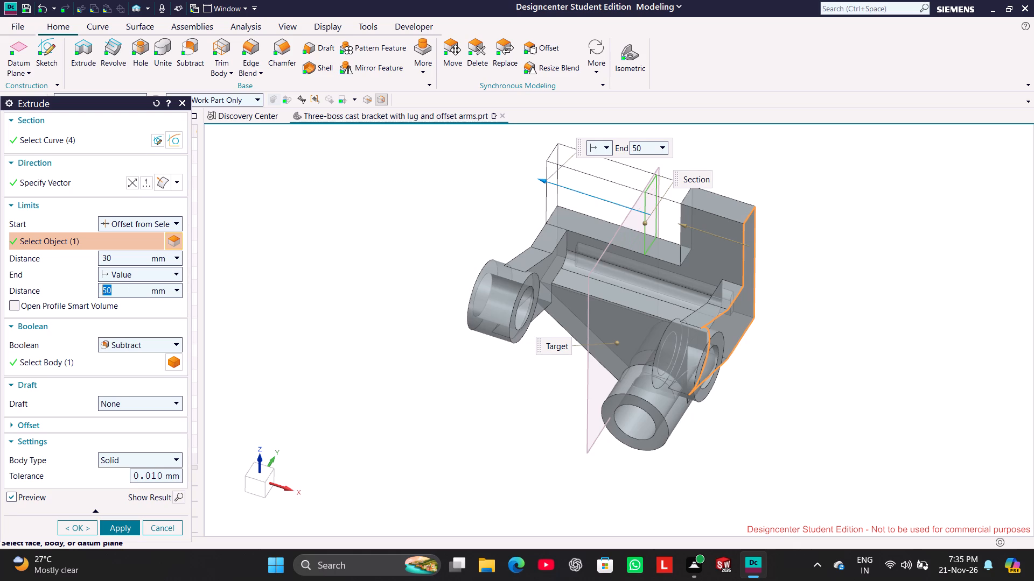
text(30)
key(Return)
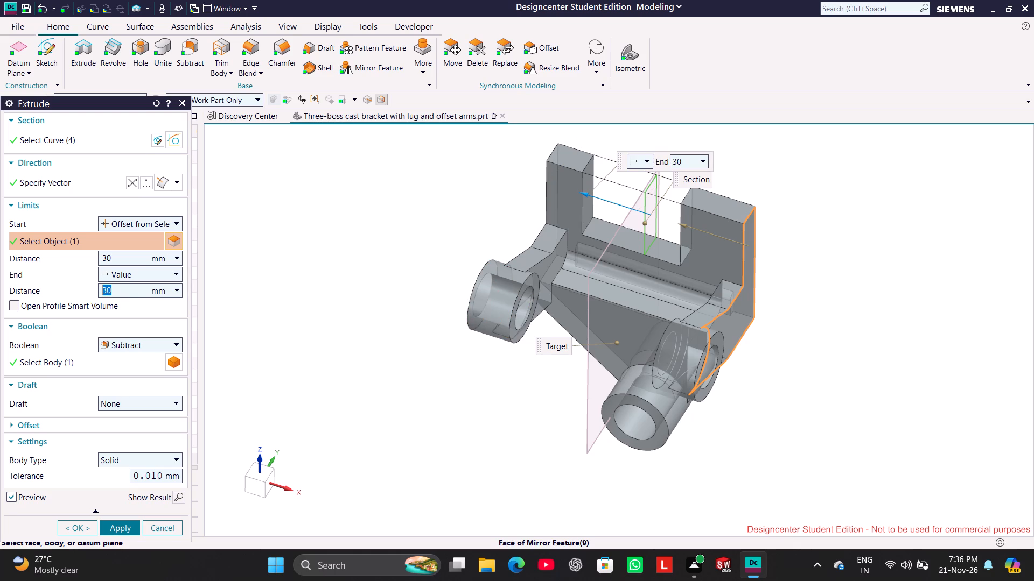
Try a start offset of -31 mm from the selected end face, and set it to 31 mm.
middle_drag(434, 214, 446, 206)
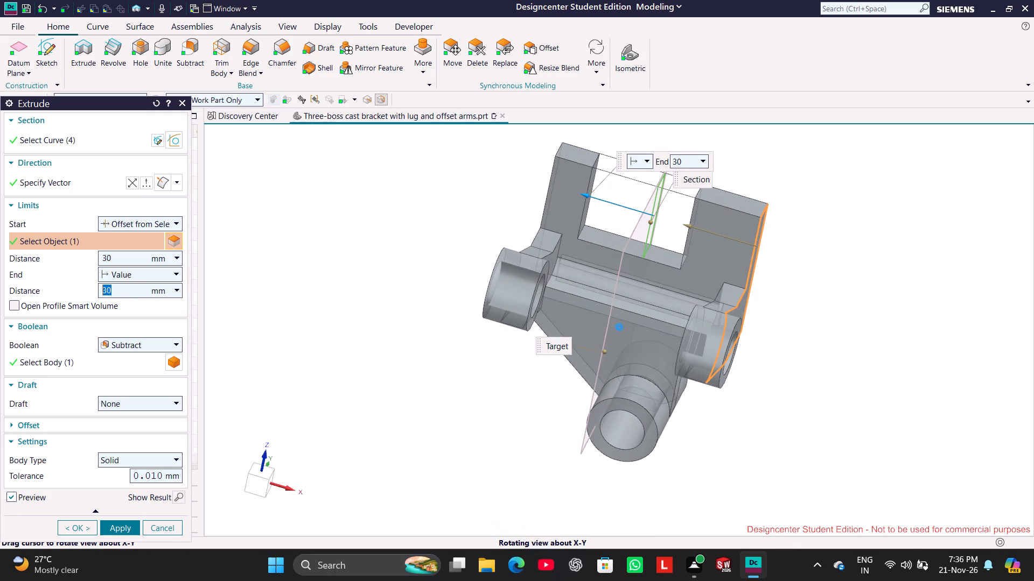
middle_drag(446, 206, 446, 206)
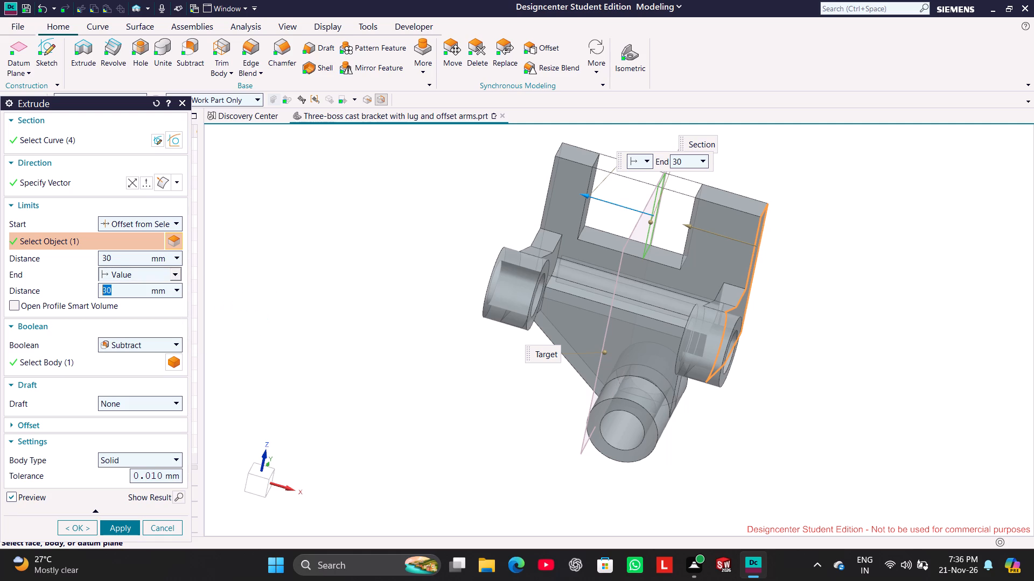
double_click(118, 254)
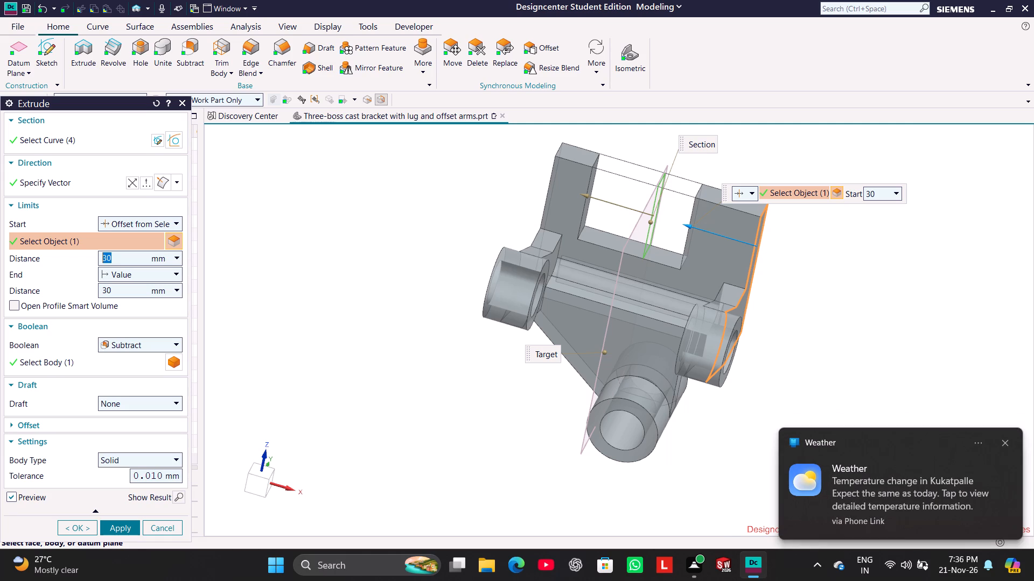
key(minus)
text(31)
key(Return)
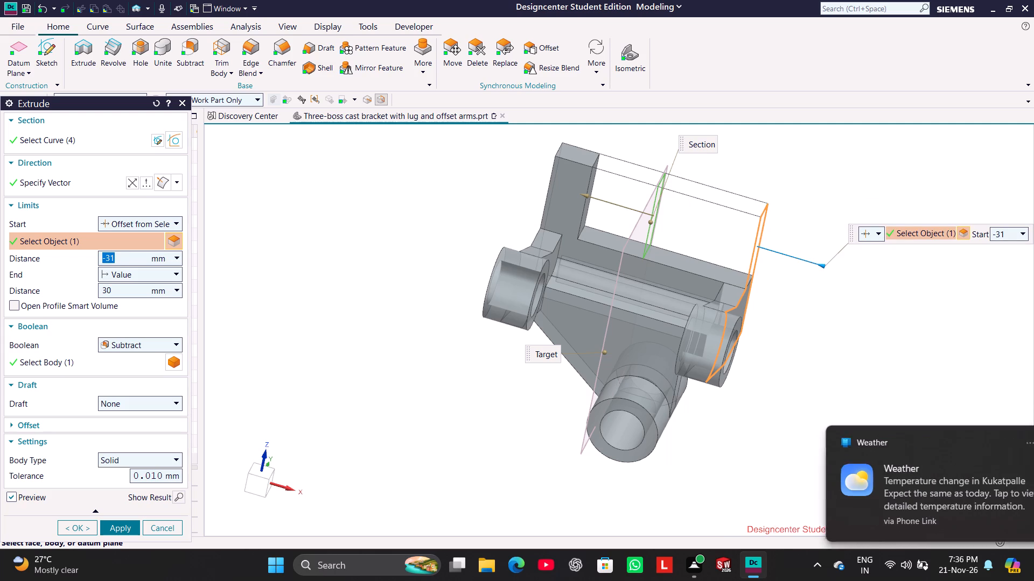
text(31)
key(Return)
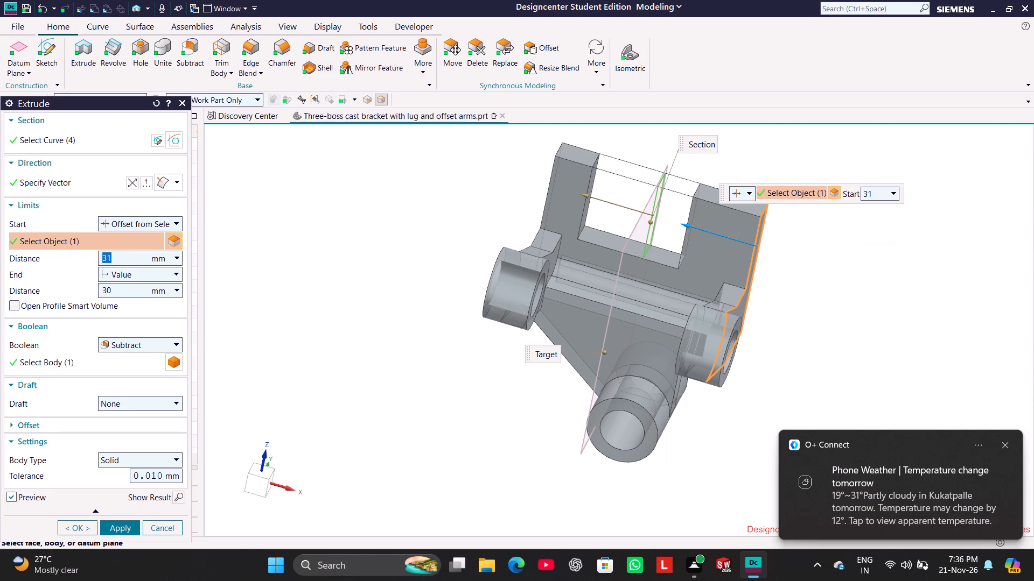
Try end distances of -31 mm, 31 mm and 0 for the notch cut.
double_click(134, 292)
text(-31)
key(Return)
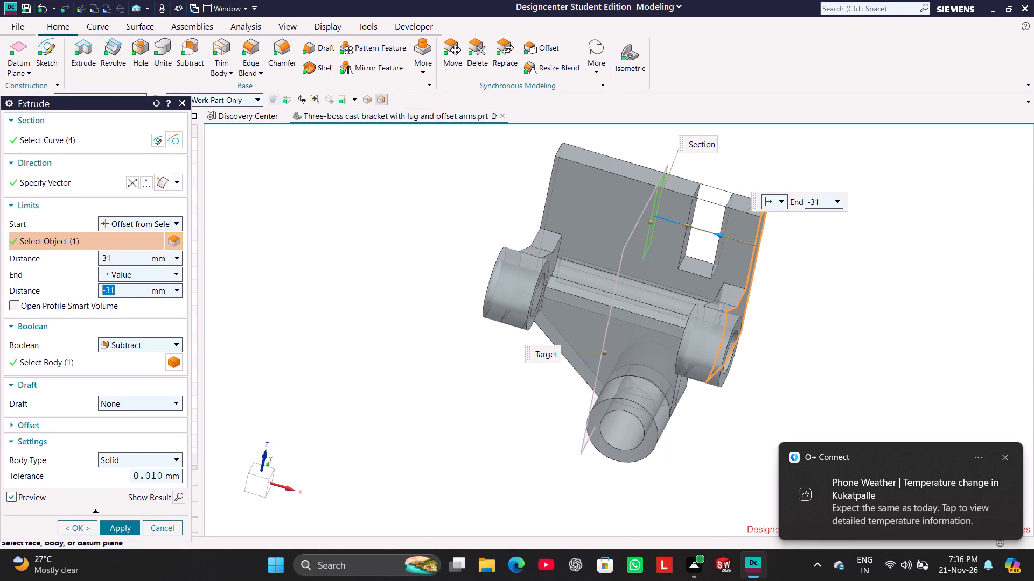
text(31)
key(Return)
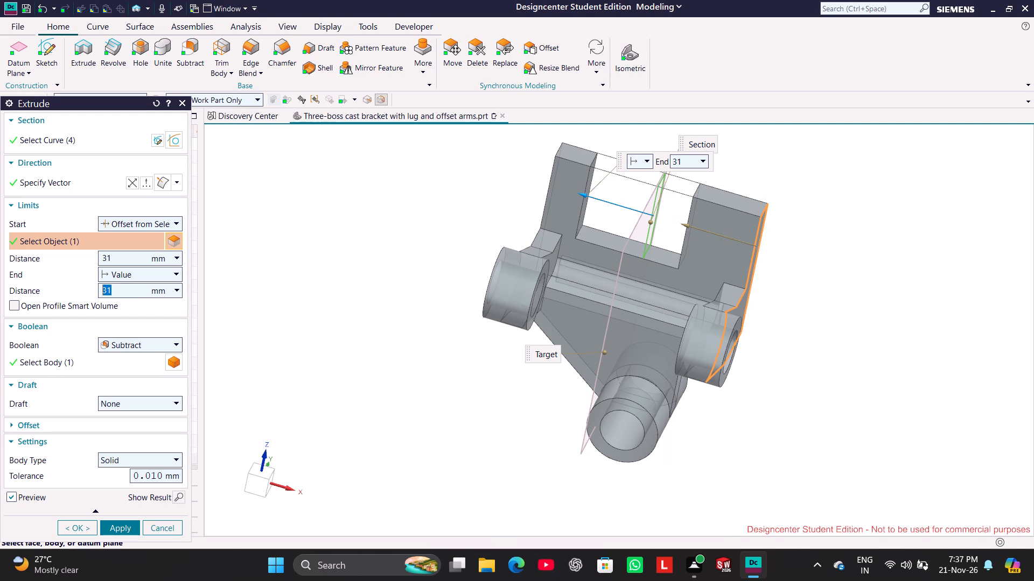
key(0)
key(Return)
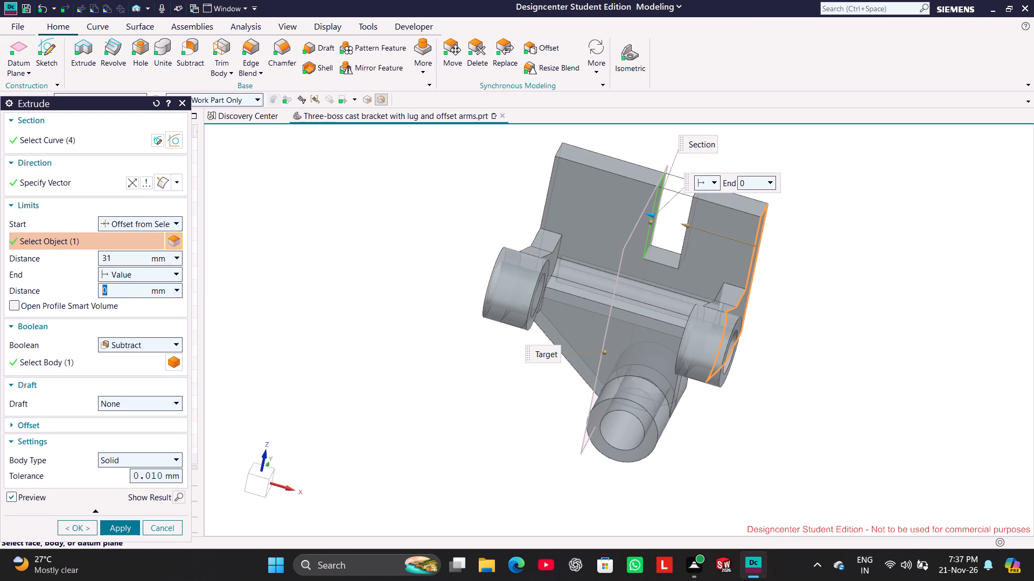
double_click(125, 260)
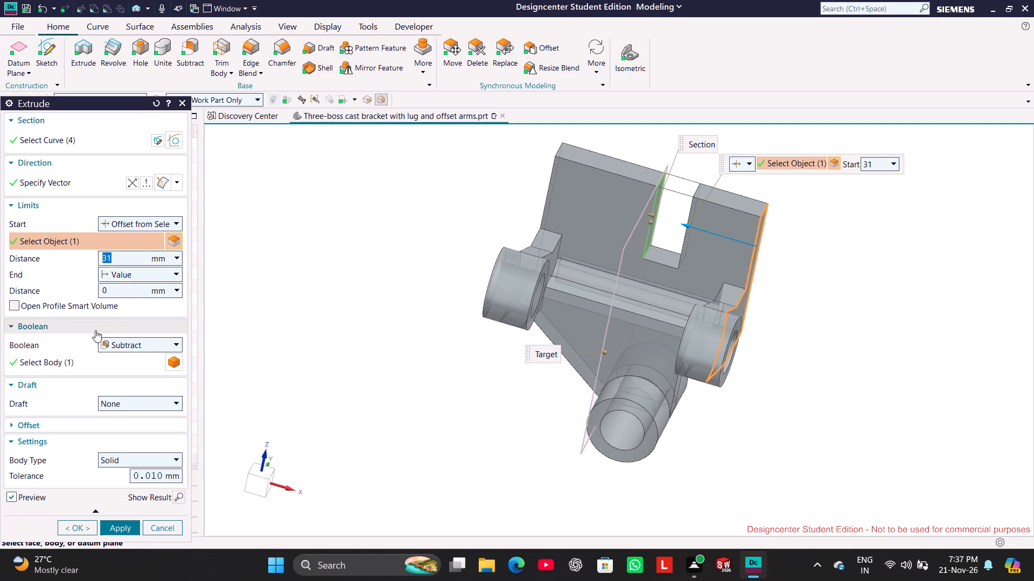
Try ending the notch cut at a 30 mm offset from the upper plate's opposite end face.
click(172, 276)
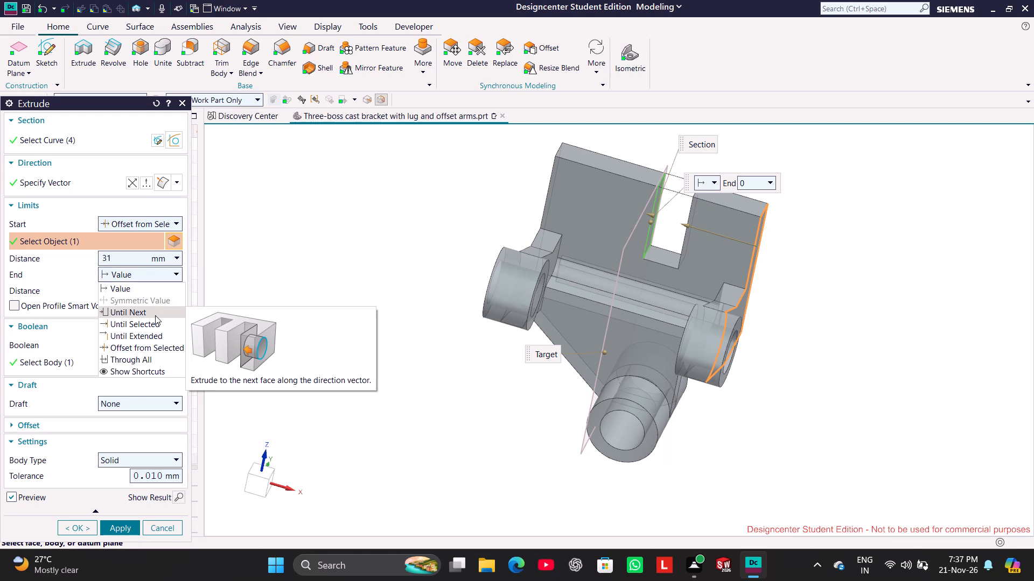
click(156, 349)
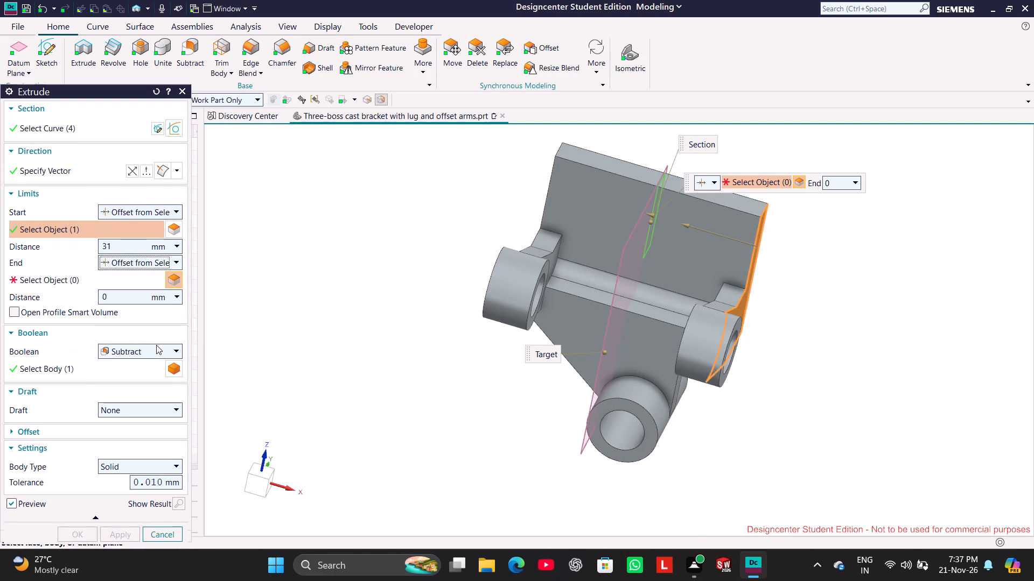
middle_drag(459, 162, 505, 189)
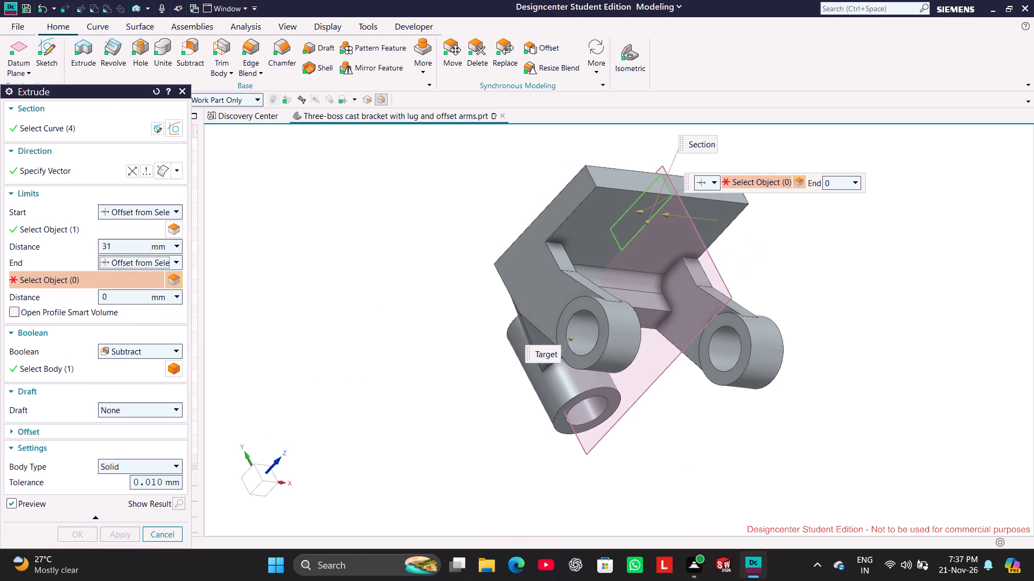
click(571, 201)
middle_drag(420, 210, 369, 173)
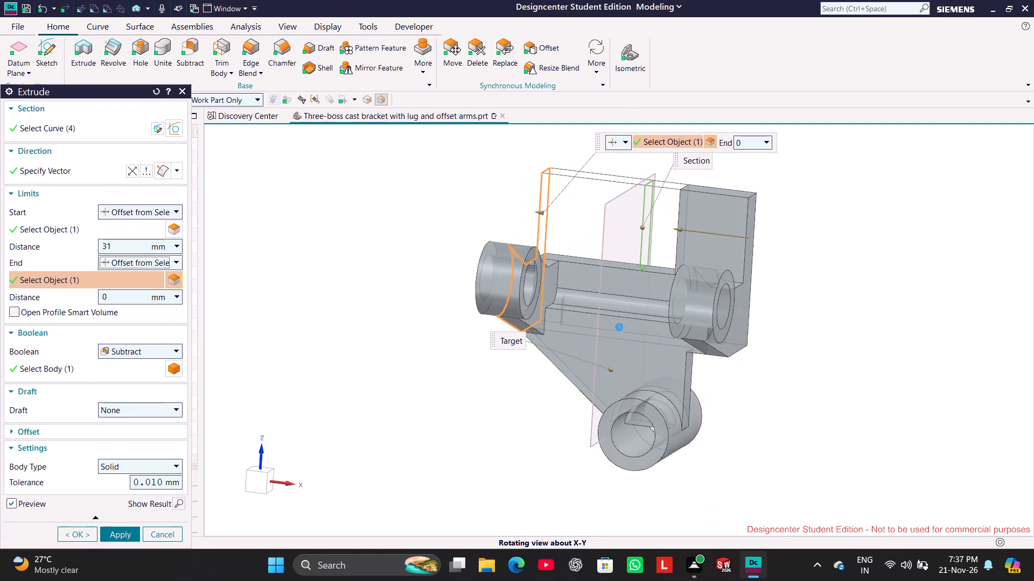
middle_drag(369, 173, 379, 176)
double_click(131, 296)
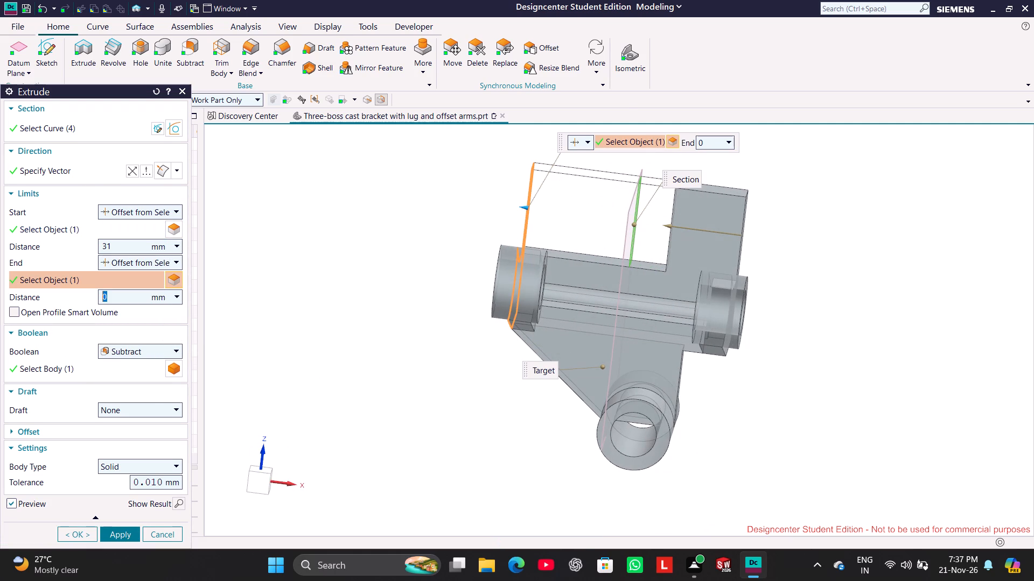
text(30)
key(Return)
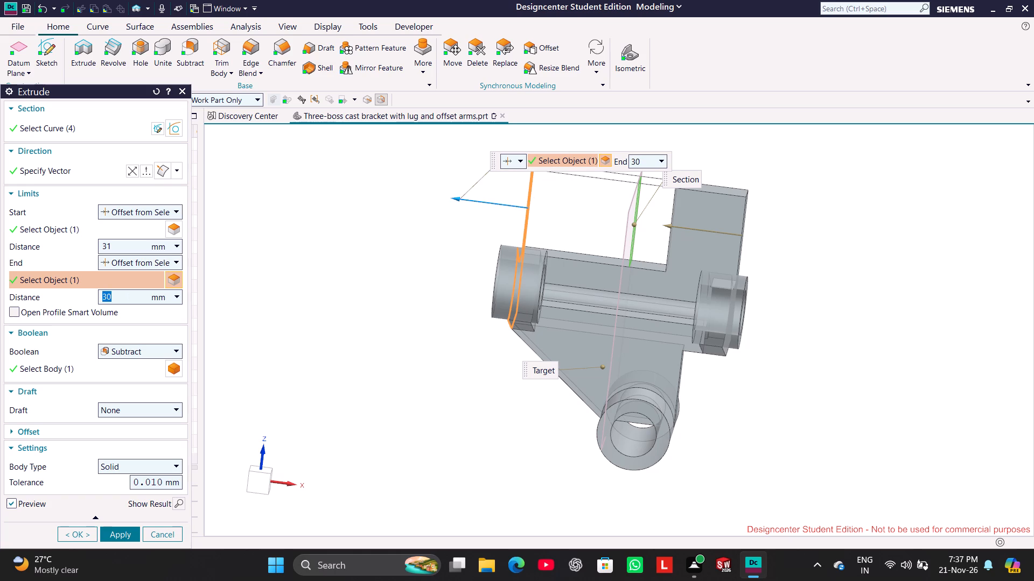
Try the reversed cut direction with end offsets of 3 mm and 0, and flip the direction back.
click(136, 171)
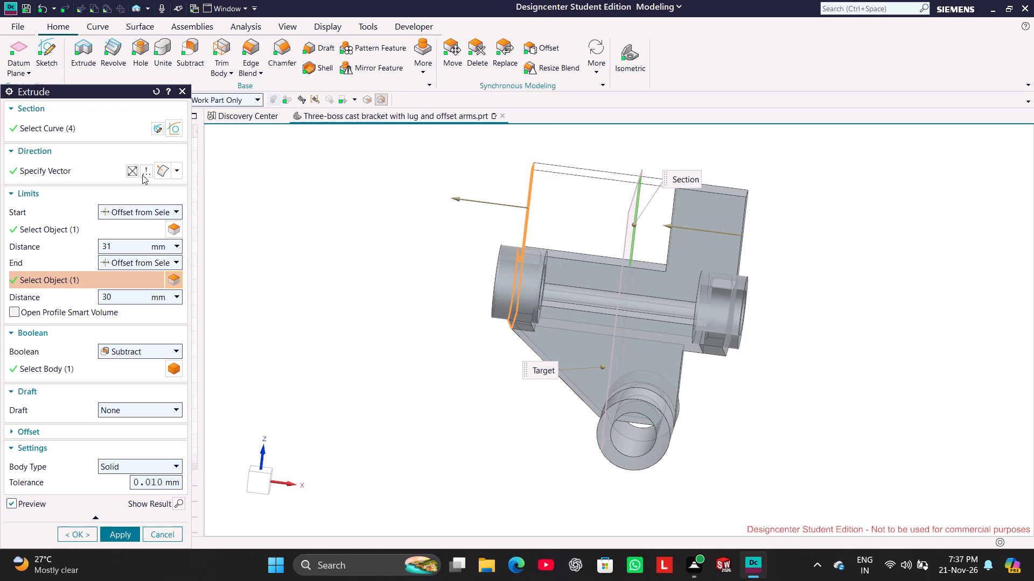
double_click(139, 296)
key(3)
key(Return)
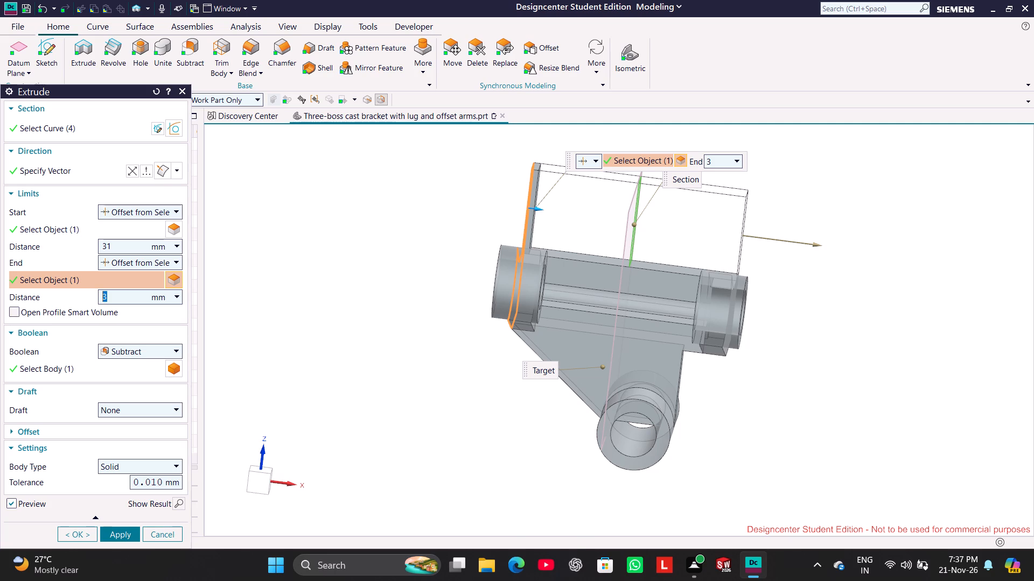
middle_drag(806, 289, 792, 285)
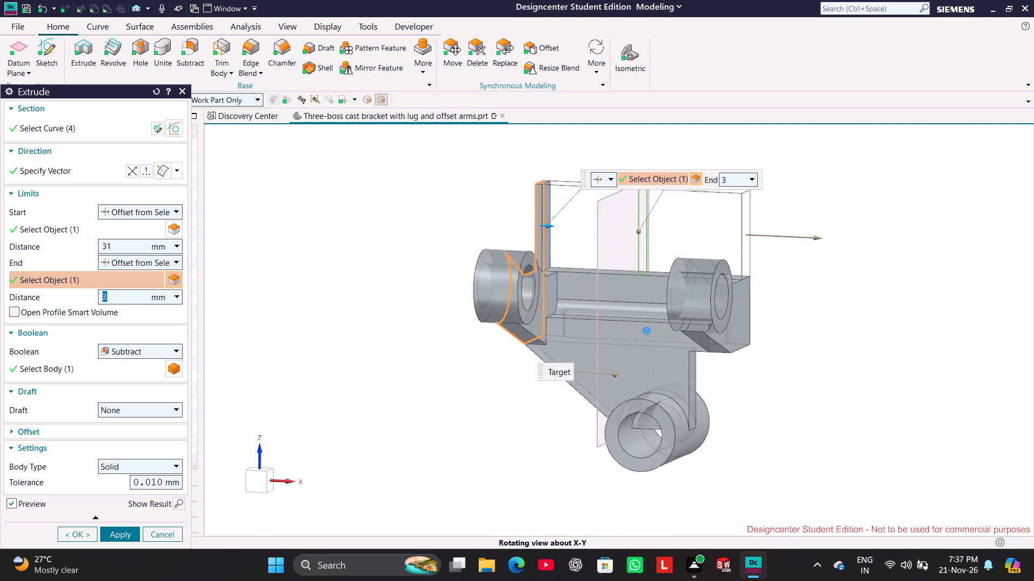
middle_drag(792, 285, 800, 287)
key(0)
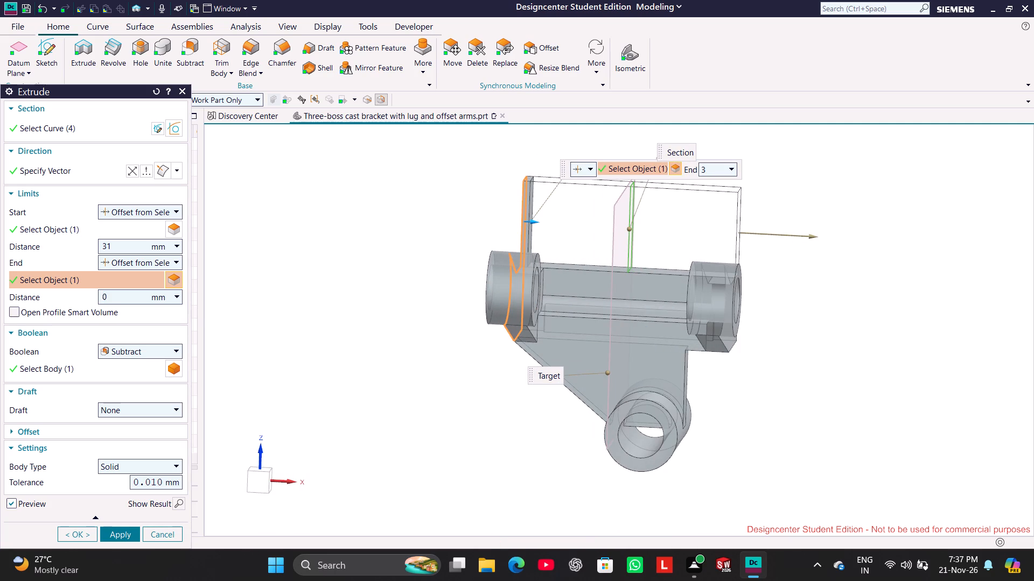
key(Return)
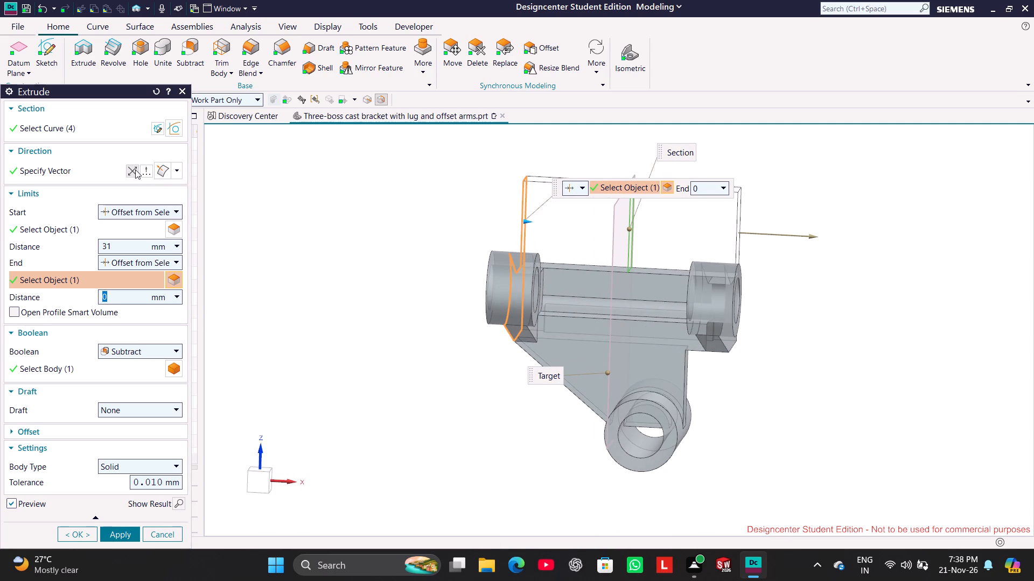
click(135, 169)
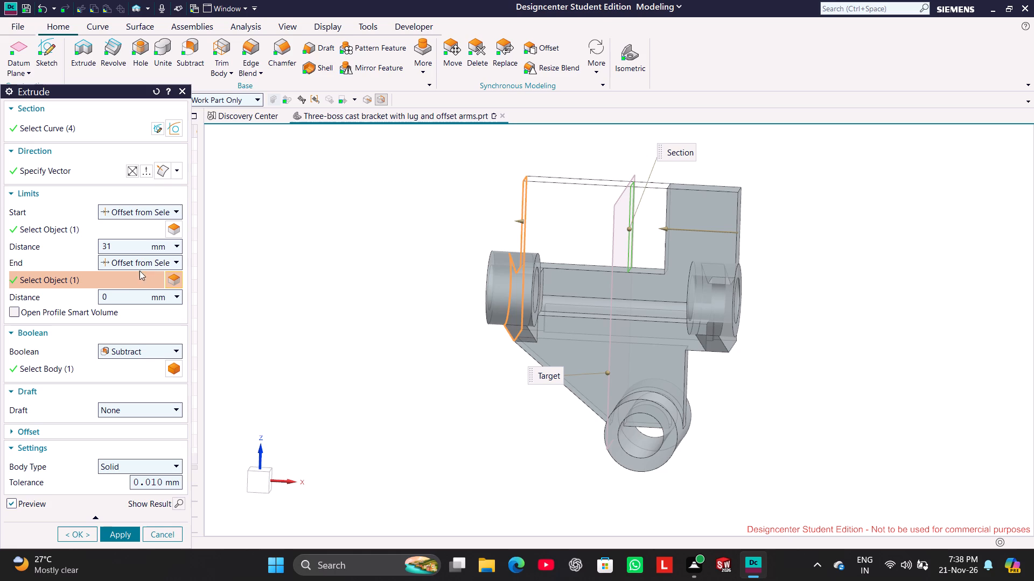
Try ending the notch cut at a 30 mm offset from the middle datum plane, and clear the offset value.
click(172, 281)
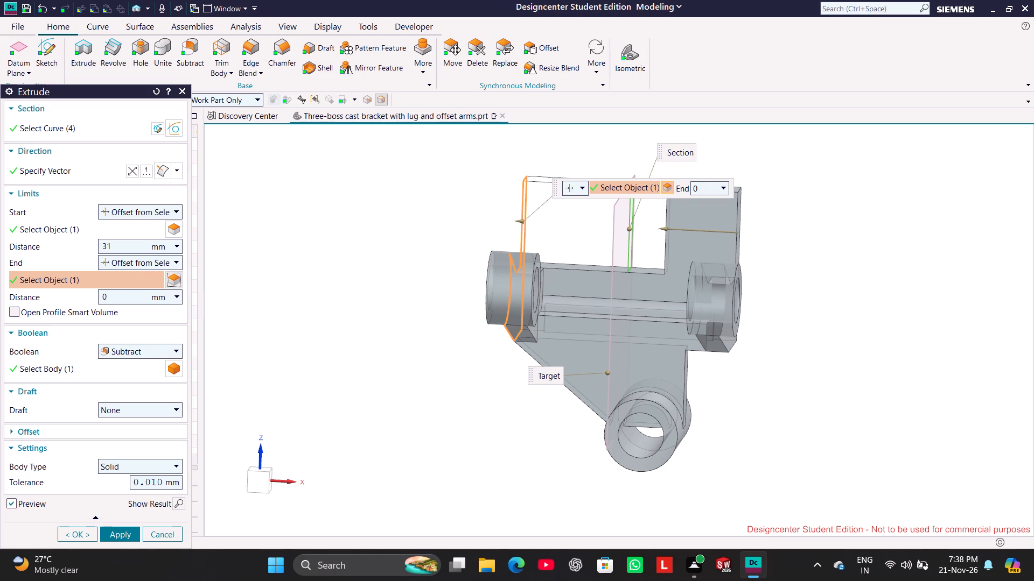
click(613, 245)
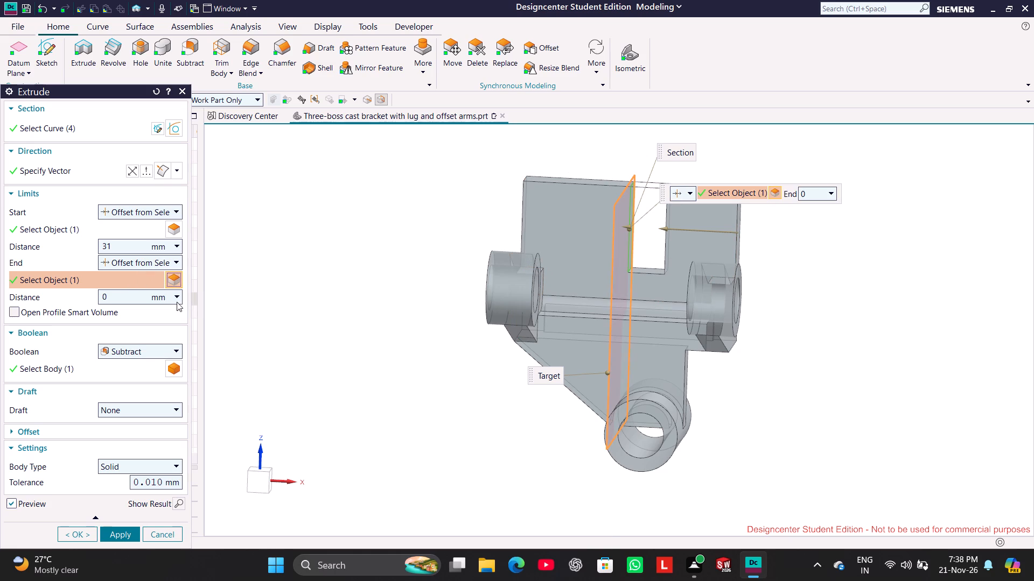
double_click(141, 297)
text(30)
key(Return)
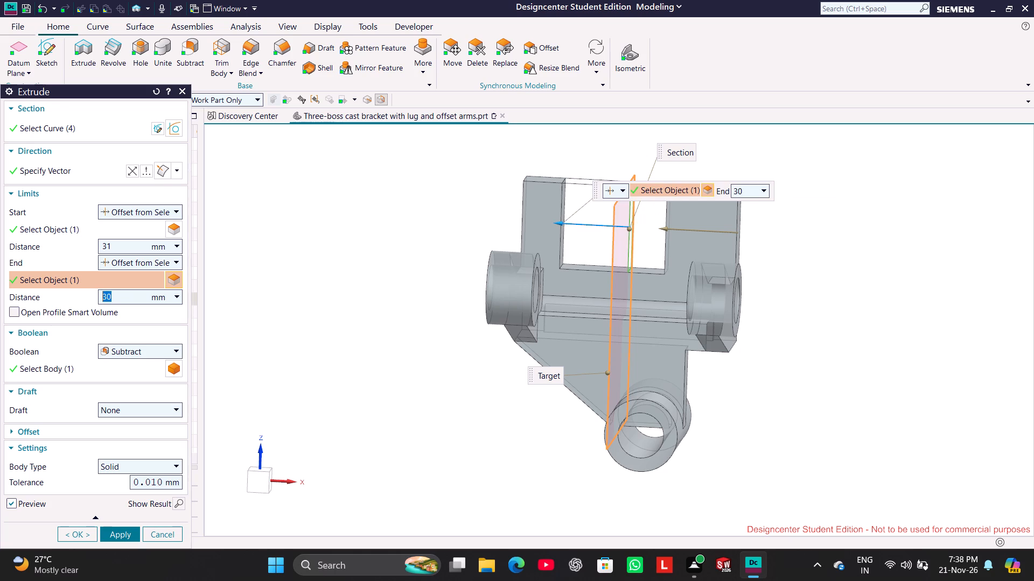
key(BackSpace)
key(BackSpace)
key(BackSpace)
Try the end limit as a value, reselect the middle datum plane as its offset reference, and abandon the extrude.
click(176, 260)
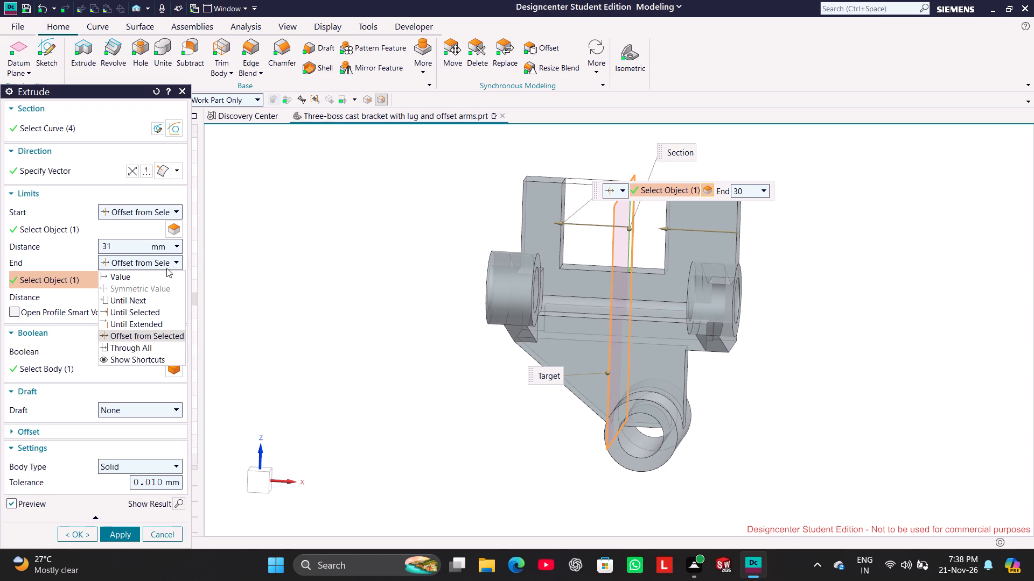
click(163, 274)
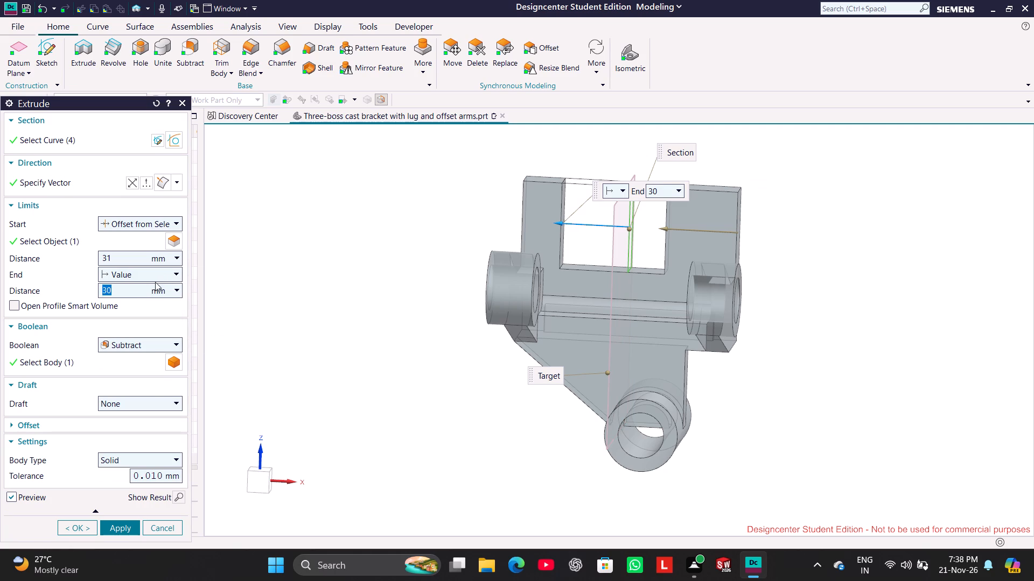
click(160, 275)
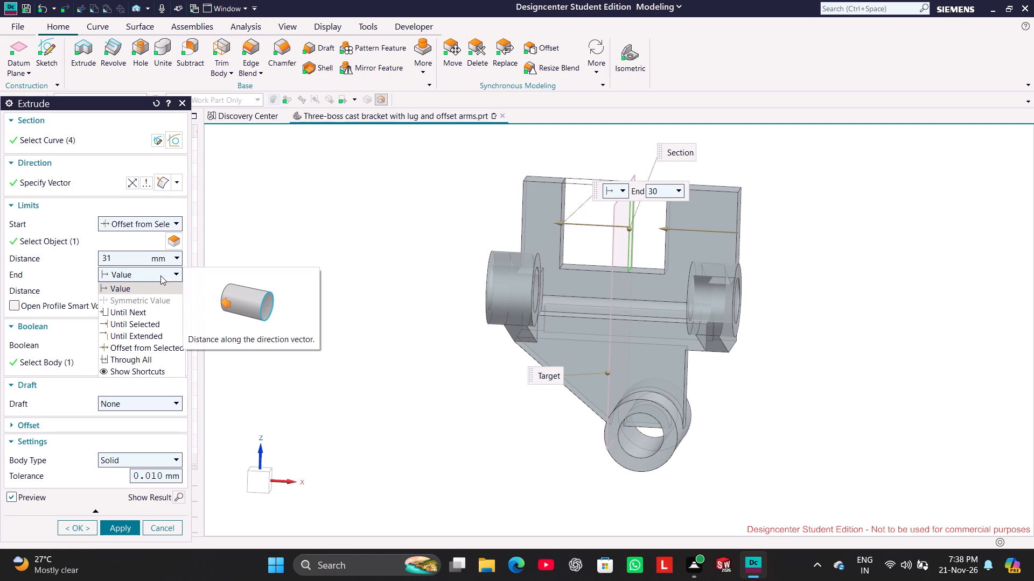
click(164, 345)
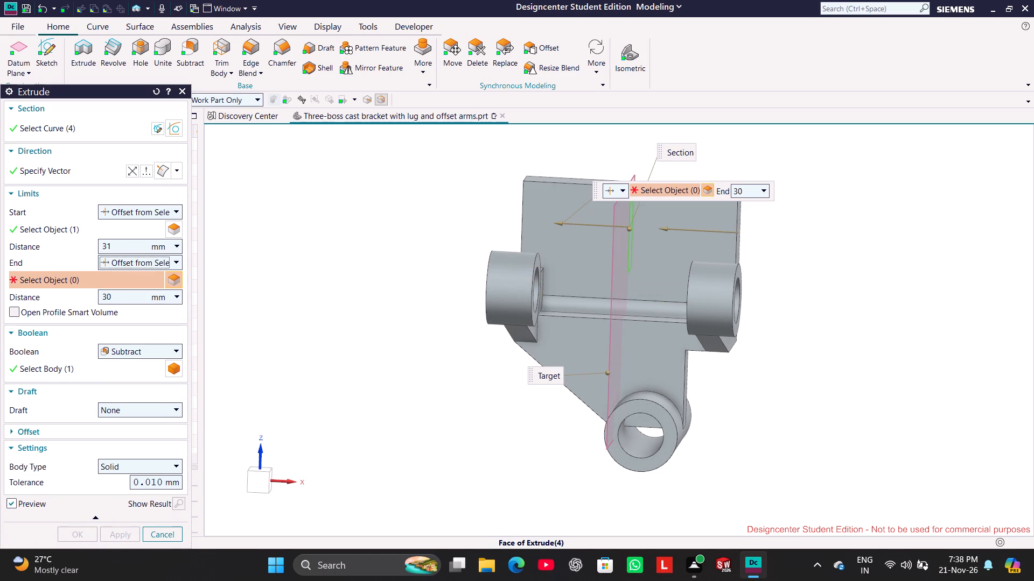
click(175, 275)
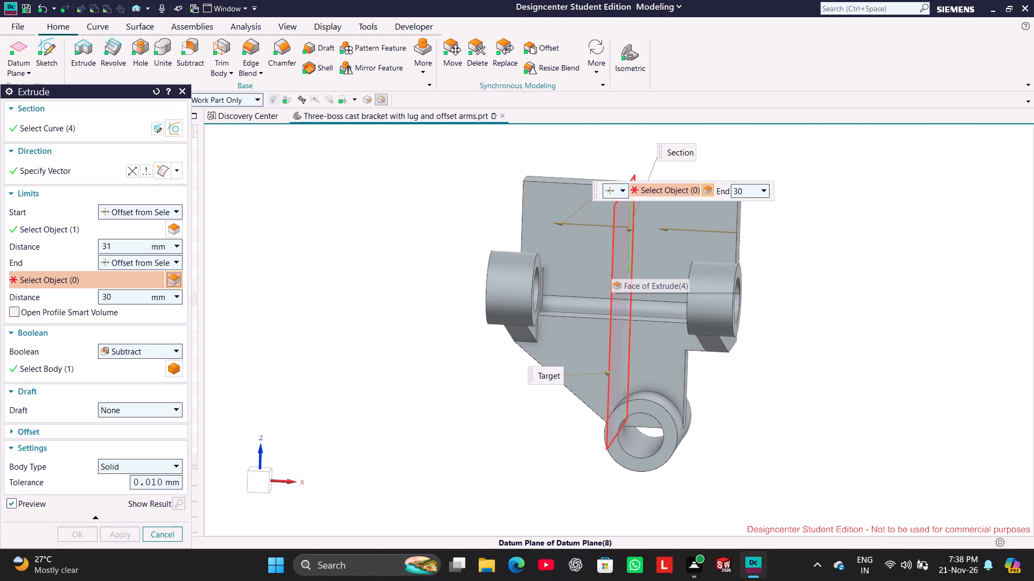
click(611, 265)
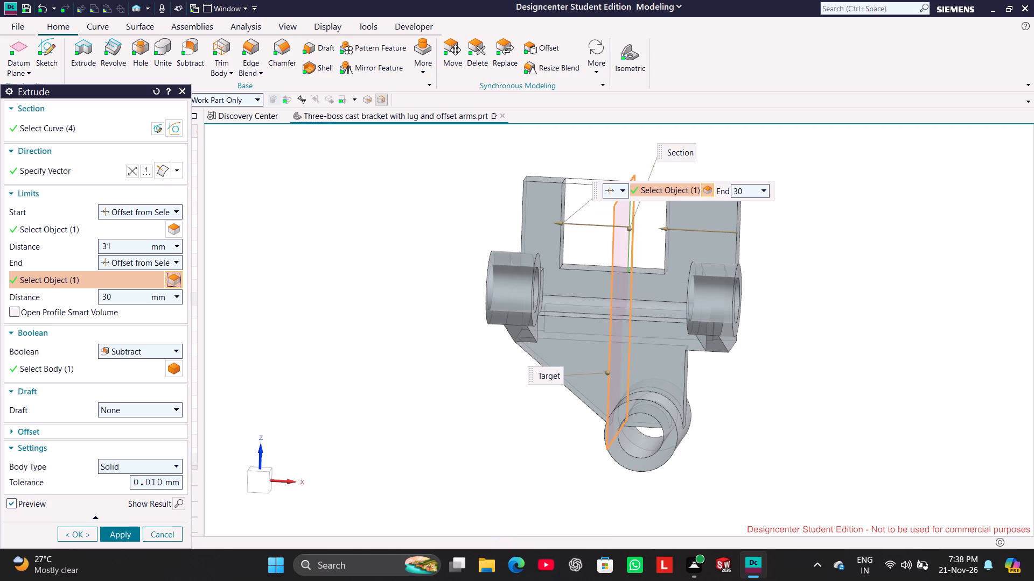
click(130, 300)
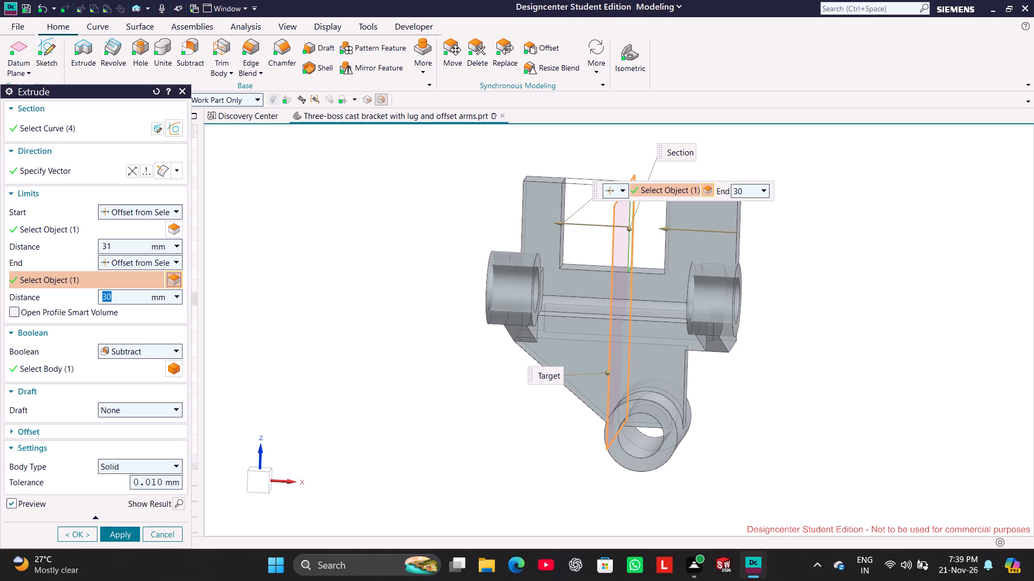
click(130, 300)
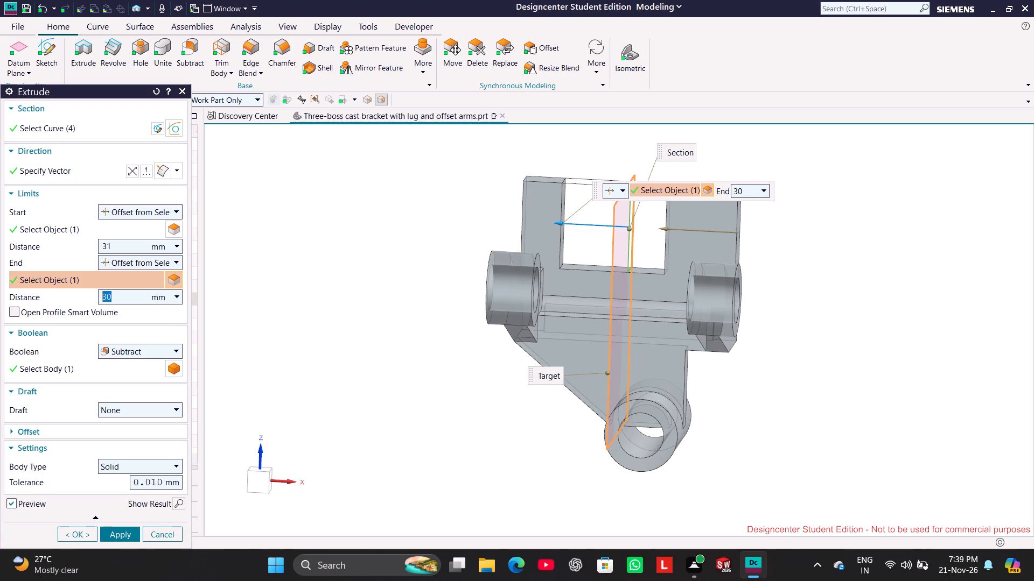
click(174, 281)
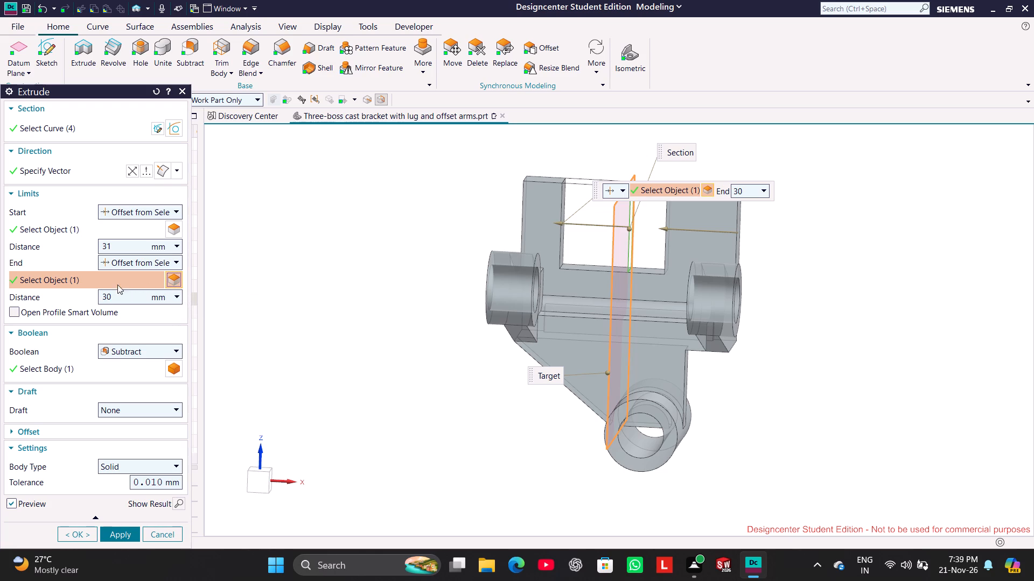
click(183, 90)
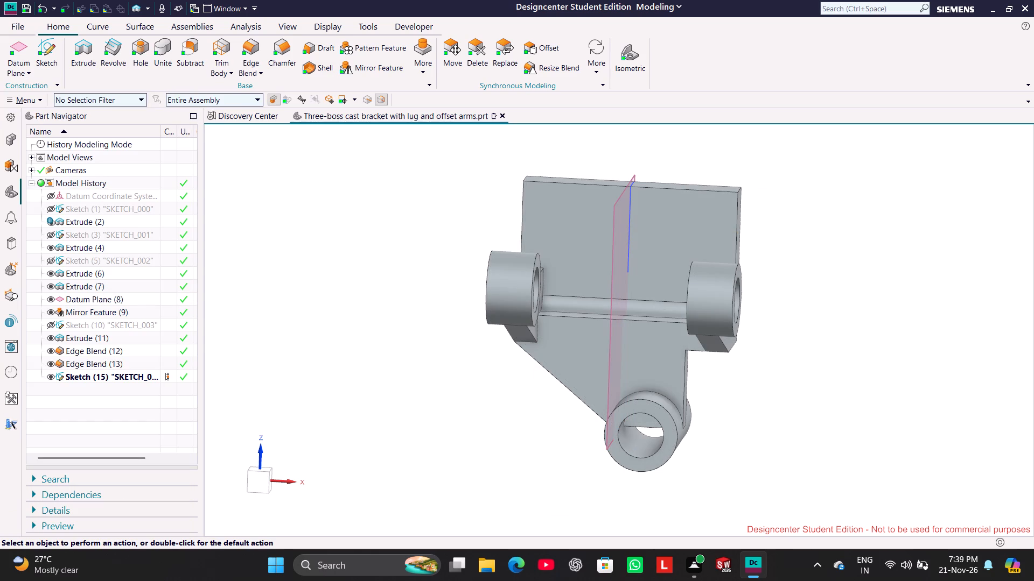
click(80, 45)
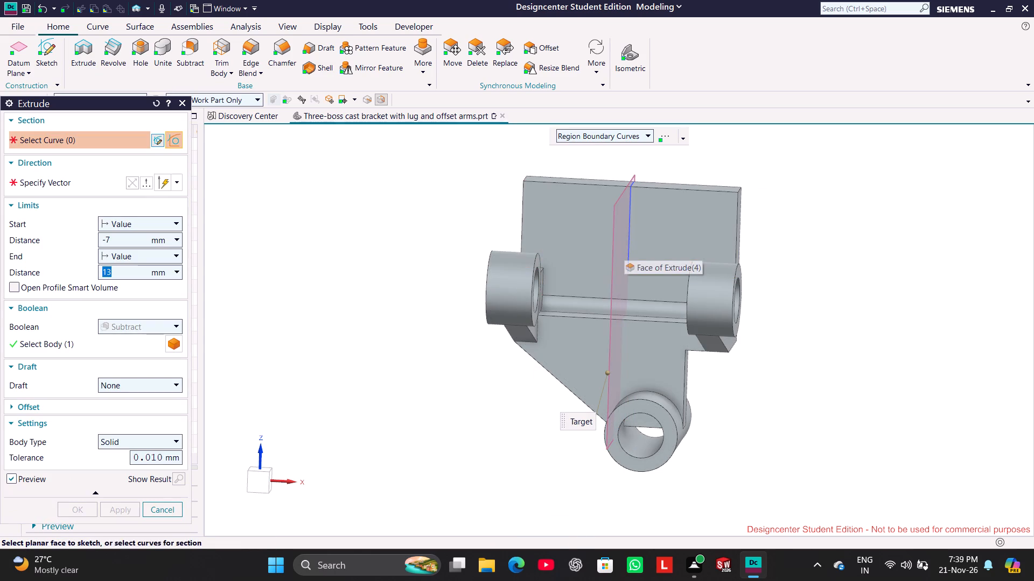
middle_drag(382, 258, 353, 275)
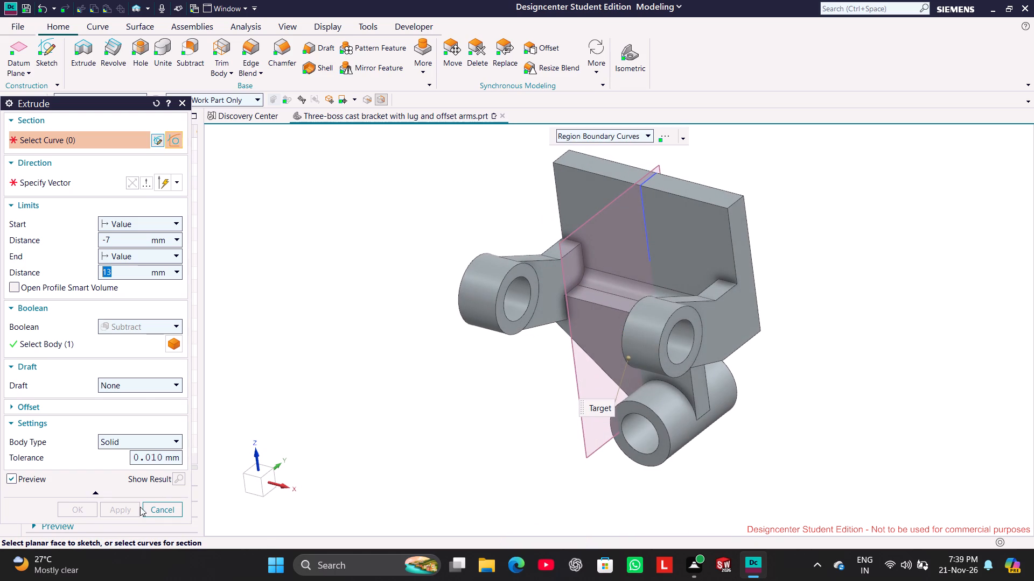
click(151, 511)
Extrude the notch sketch as a subtract cut, starting at a 0 mm offset from the upper plate's +X end face.
right_click(121, 374)
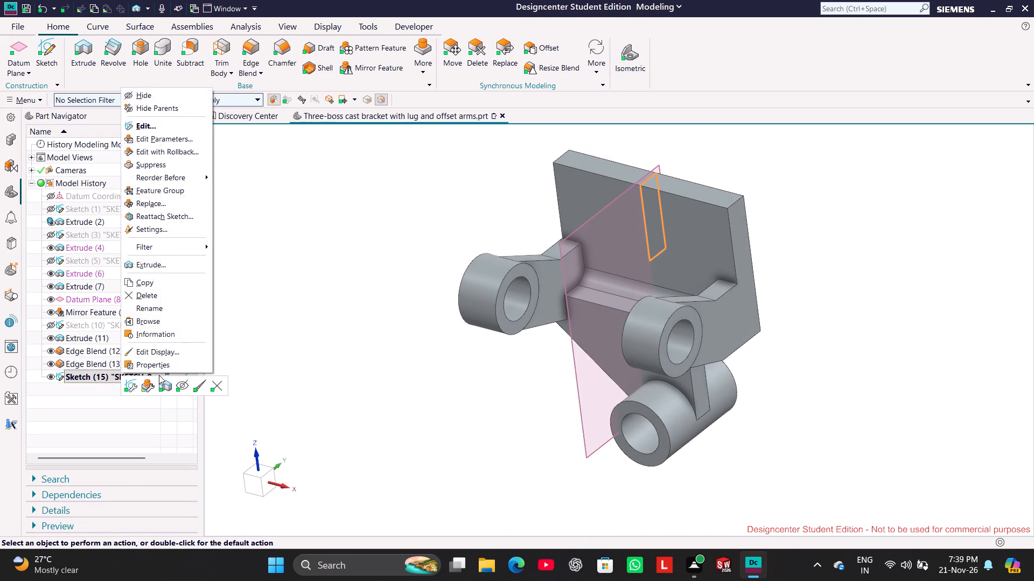
click(164, 387)
middle_drag(322, 325, 348, 308)
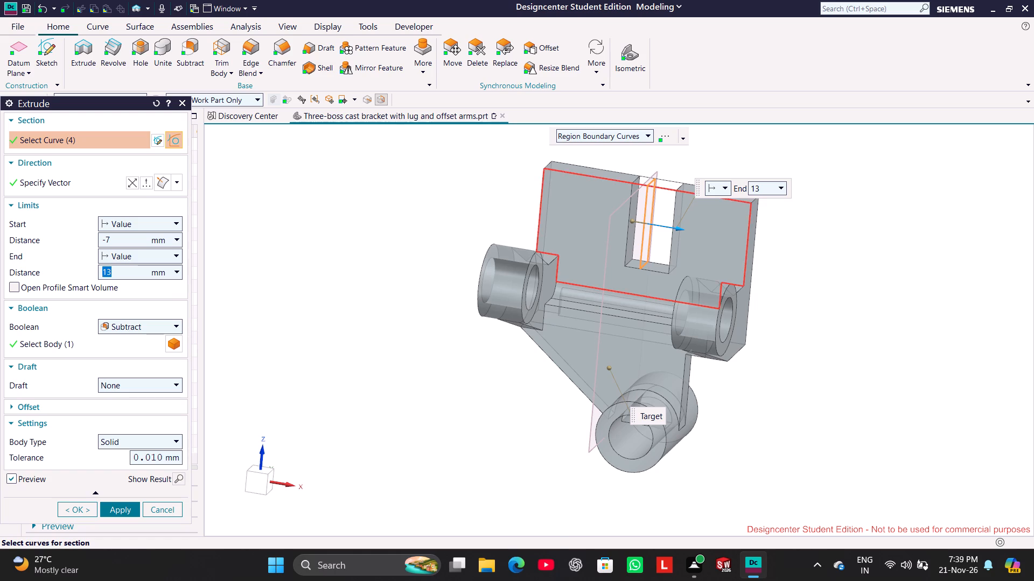
click(170, 226)
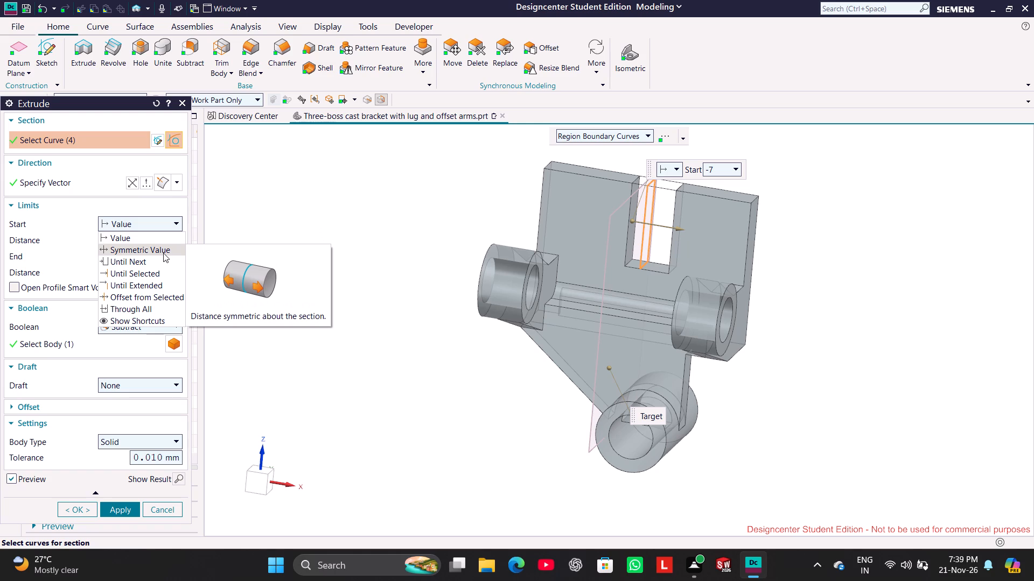
click(162, 299)
click(749, 259)
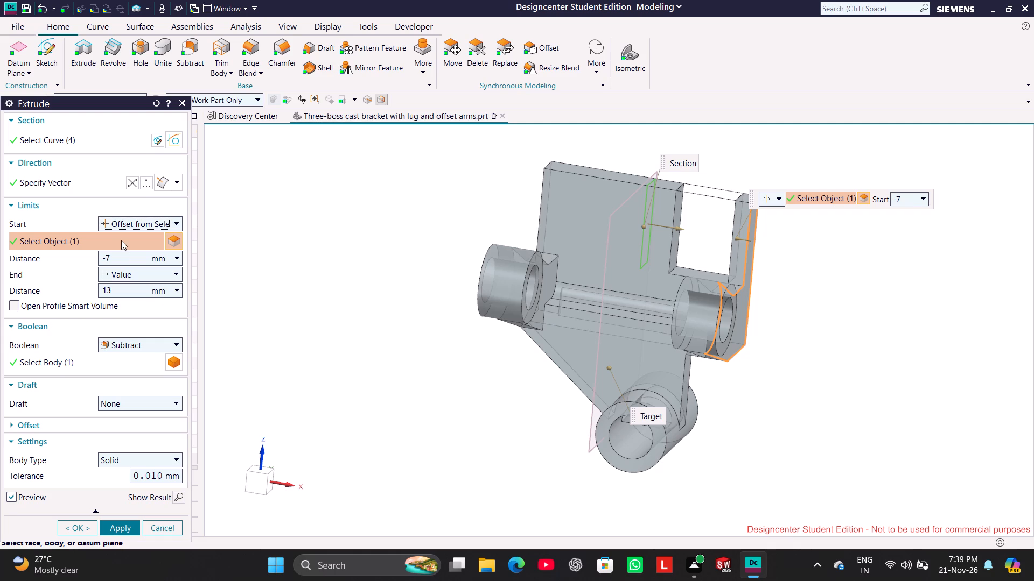
double_click(120, 259)
key(0)
key(Return)
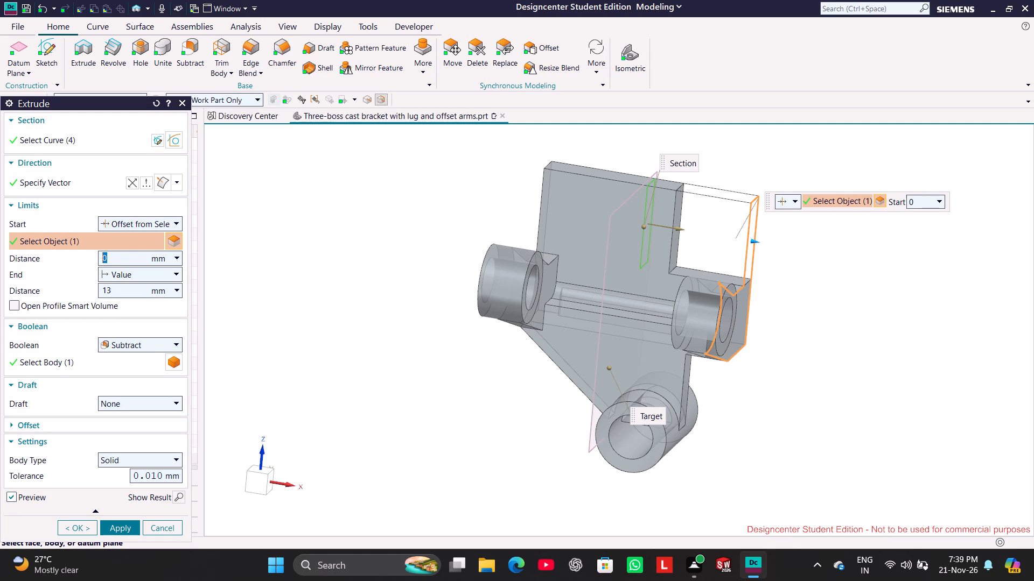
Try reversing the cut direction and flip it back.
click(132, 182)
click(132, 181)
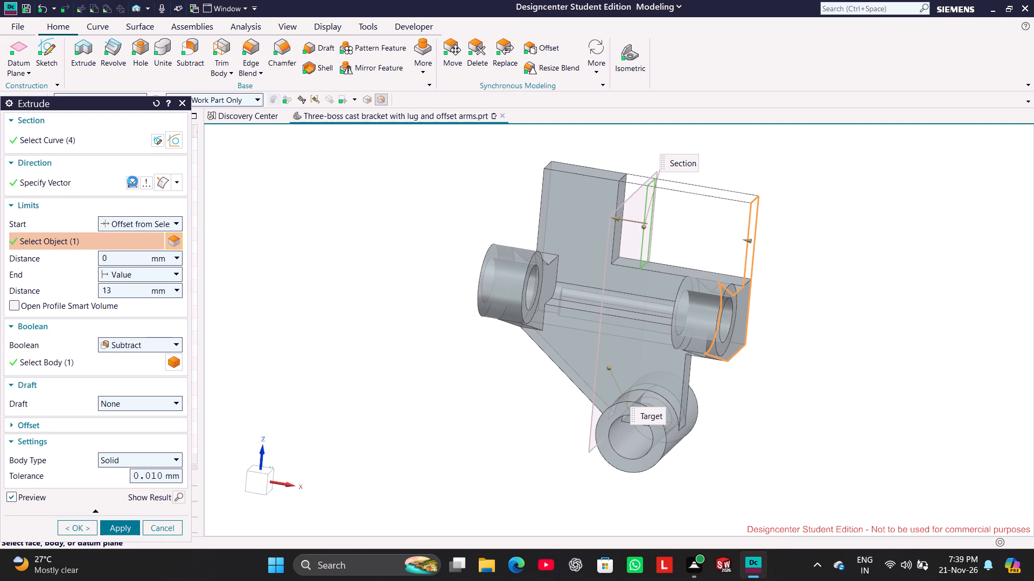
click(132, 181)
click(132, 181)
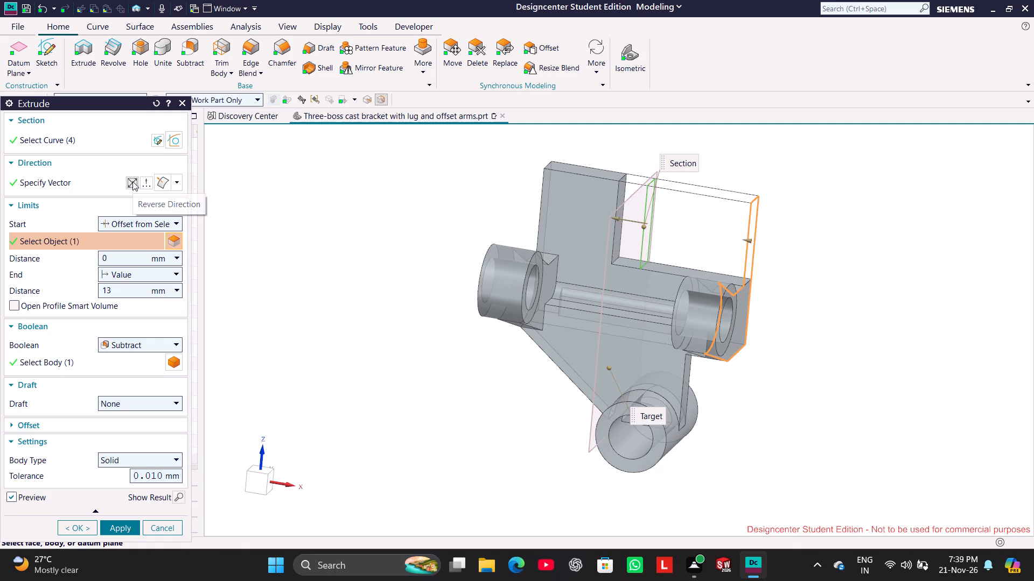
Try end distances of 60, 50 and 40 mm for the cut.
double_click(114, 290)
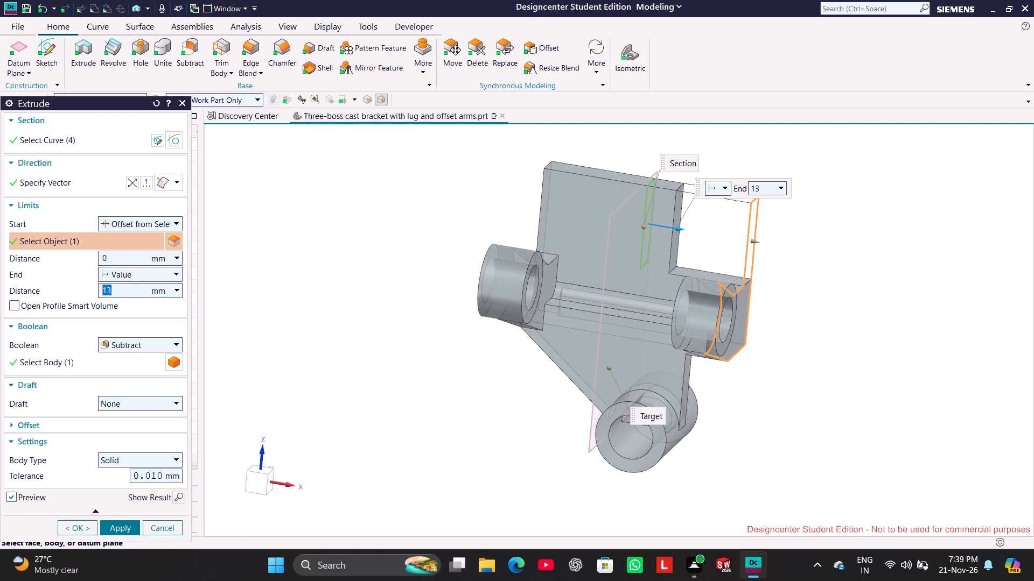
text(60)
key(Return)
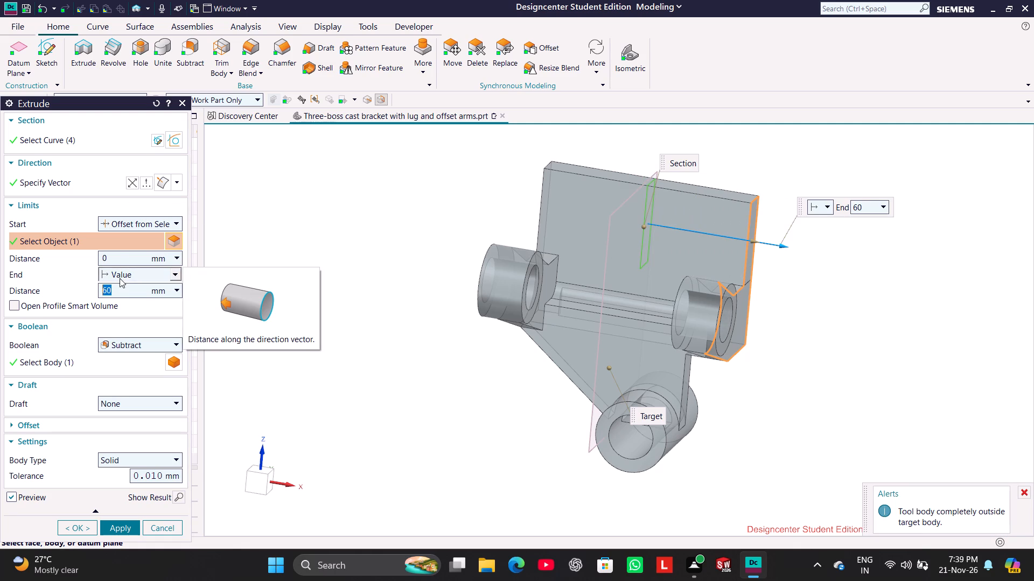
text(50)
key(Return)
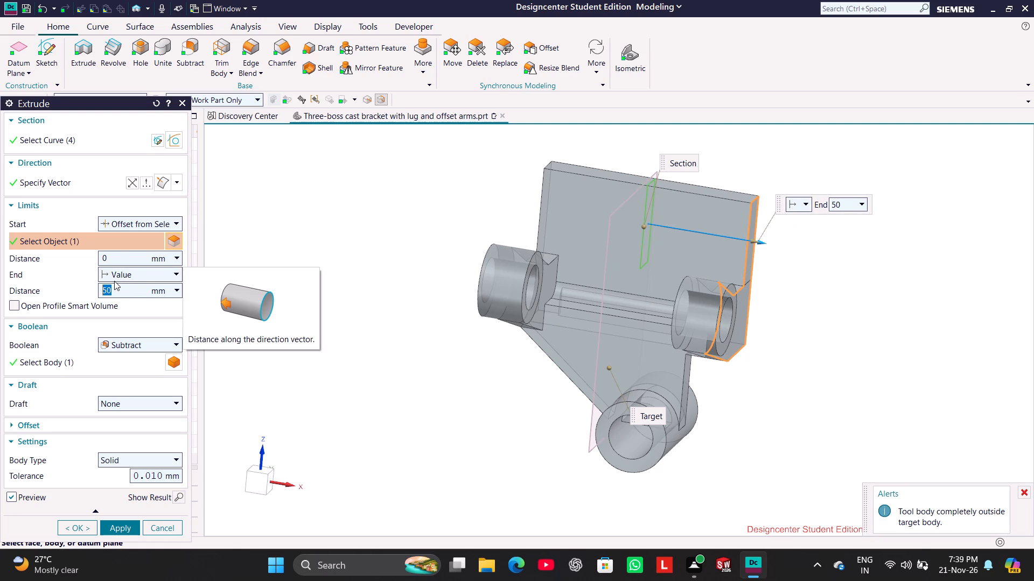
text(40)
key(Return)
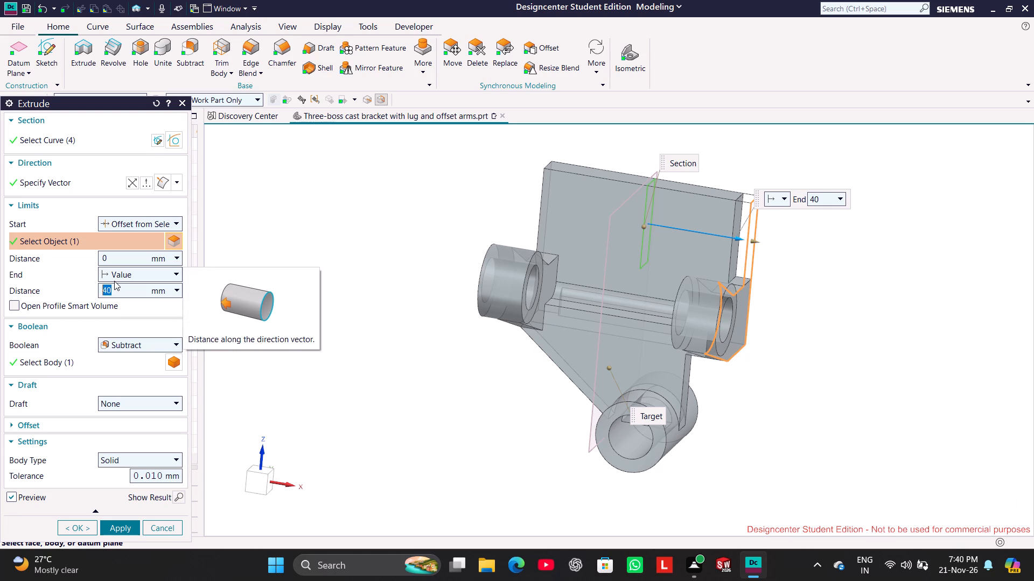
Set the cut's end distance to 16 mm and create the subtract extrude.
text(16)
key(Return)
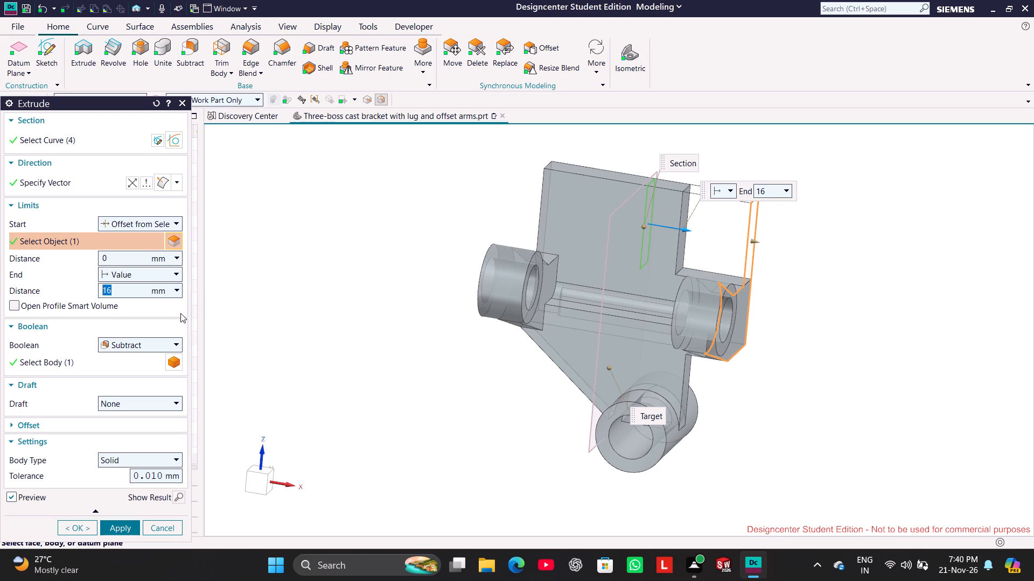
click(128, 527)
click(162, 529)
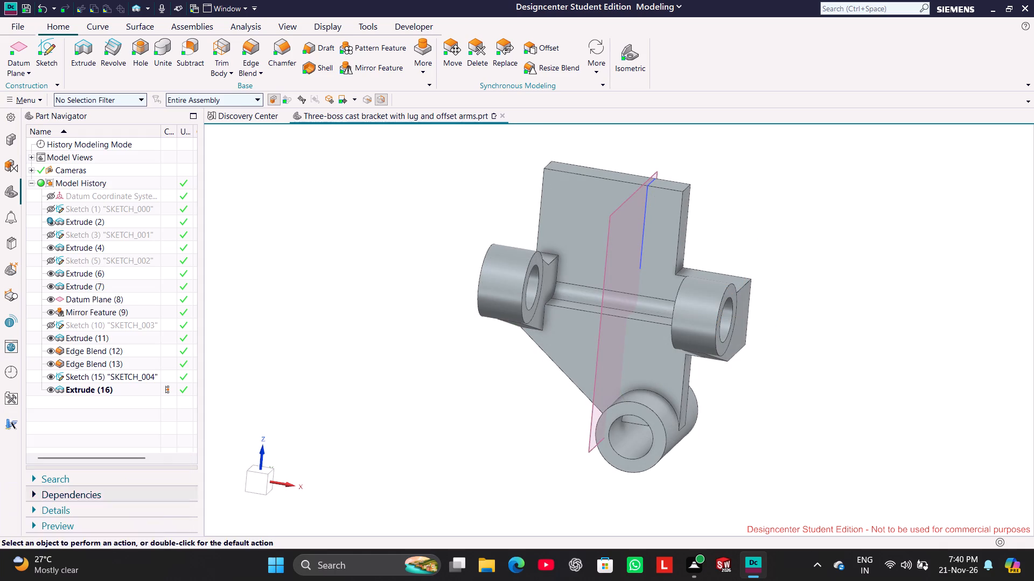
Mirror the new corner cut of the upper plate about the middle datum plane.
click(686, 235)
click(858, 260)
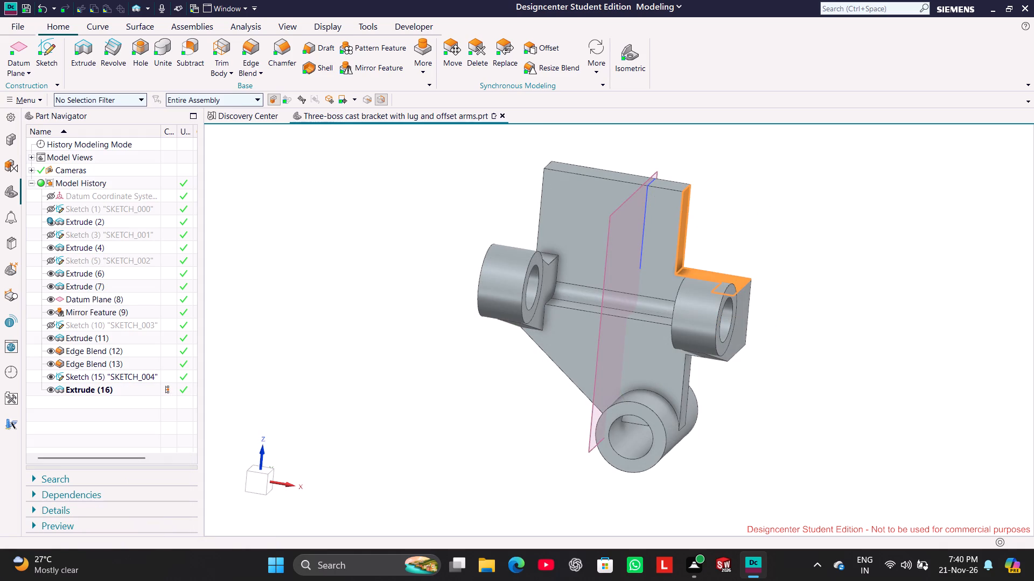
right_click(128, 388)
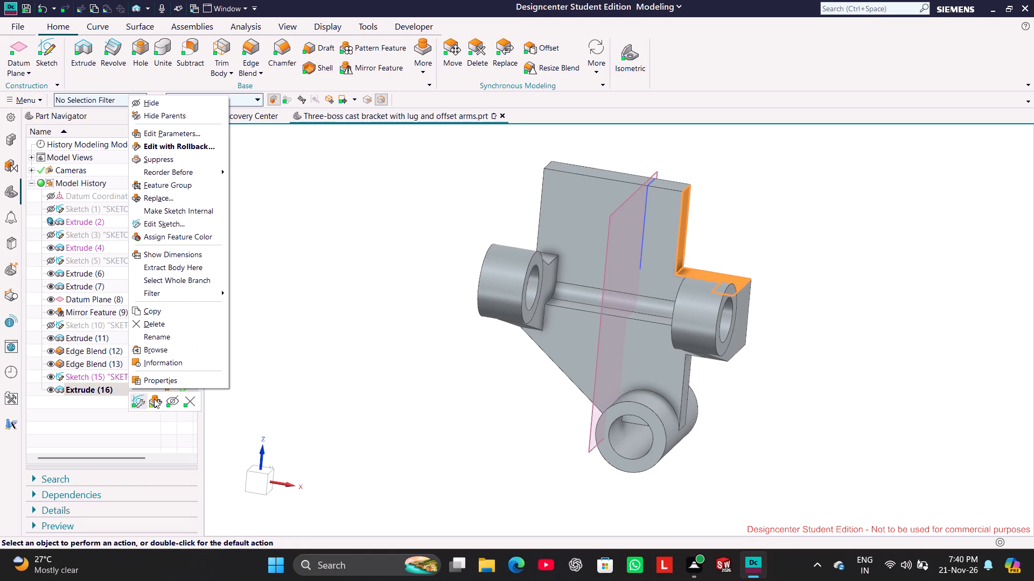
click(295, 265)
click(390, 68)
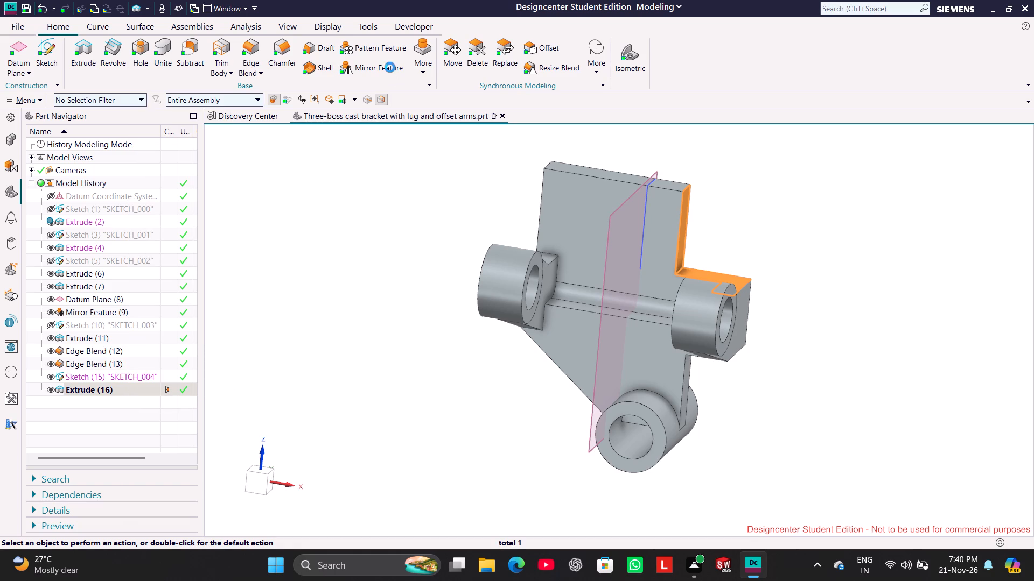
middle_click(291, 235)
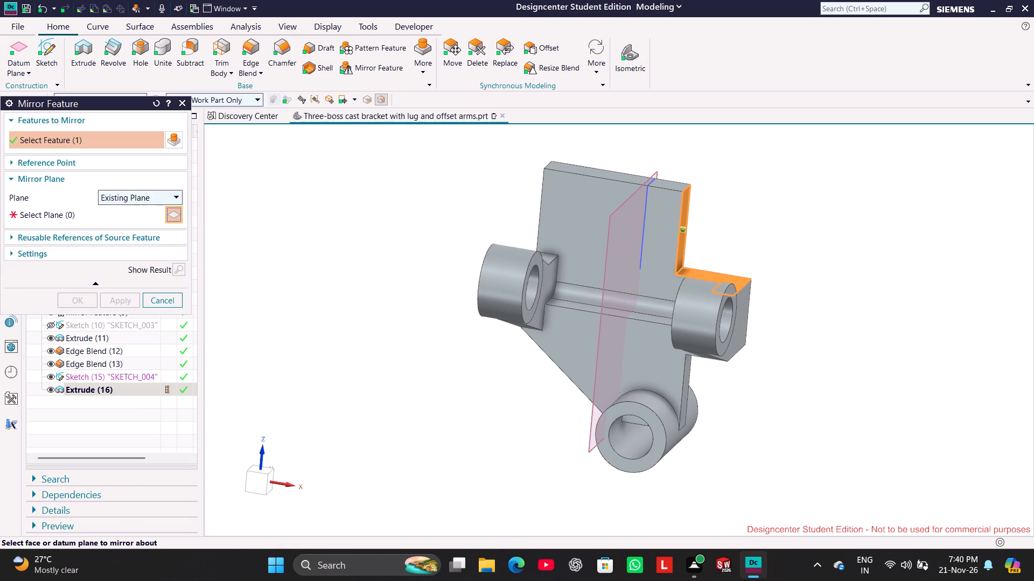
click(612, 215)
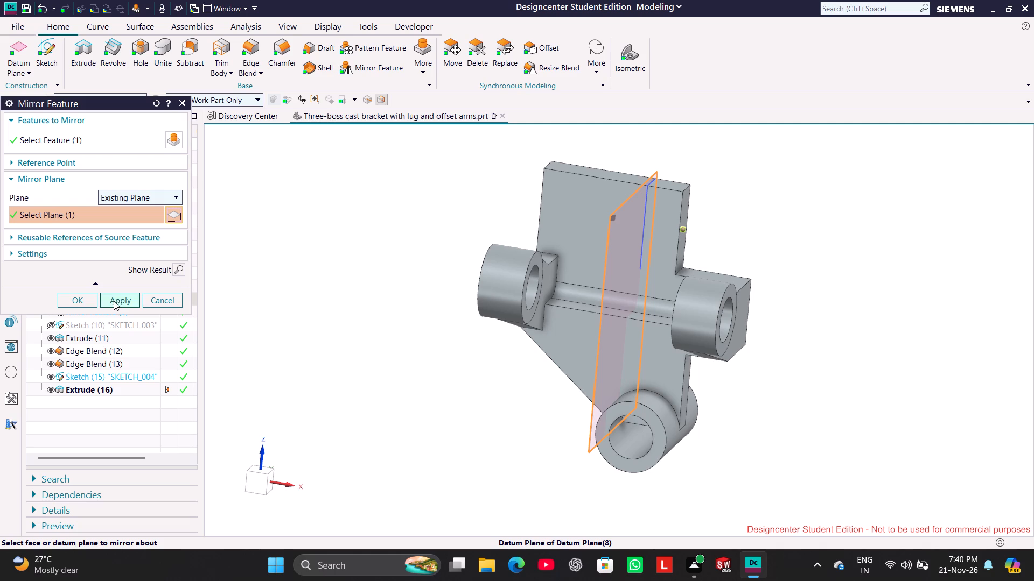
click(117, 300)
click(162, 300)
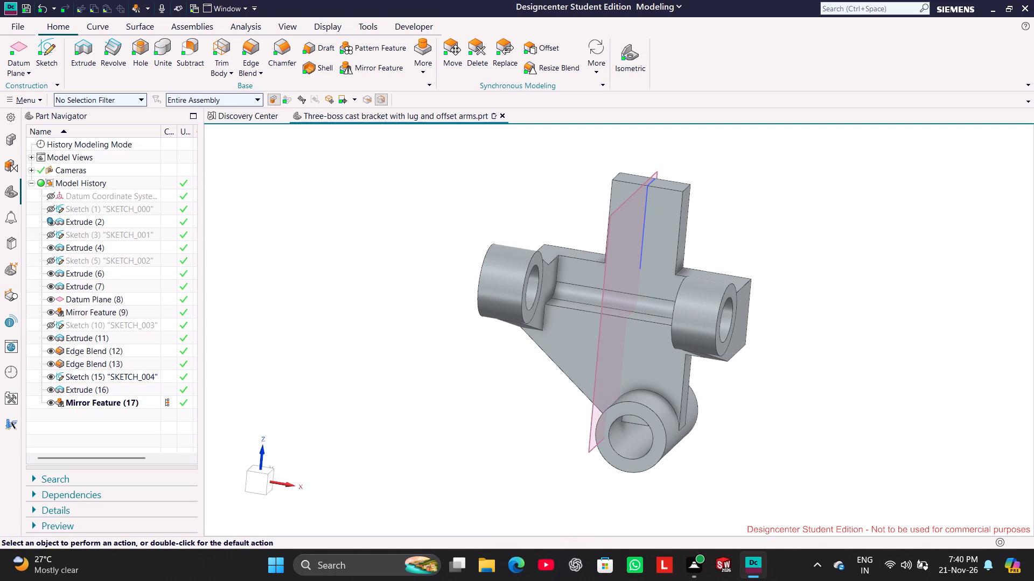
Hide the middle datum plane and the notch sketch.
click(50, 299)
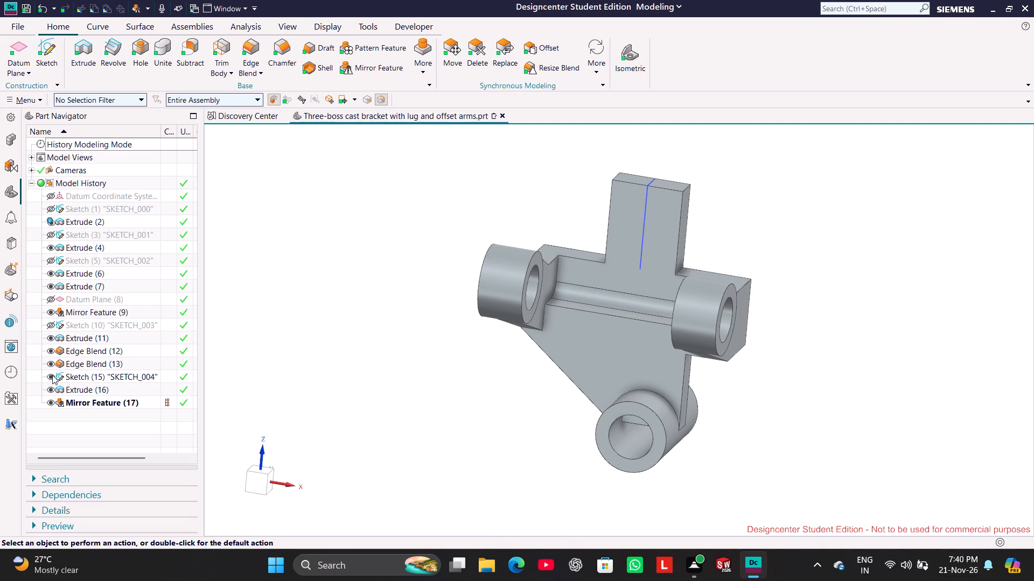
click(51, 375)
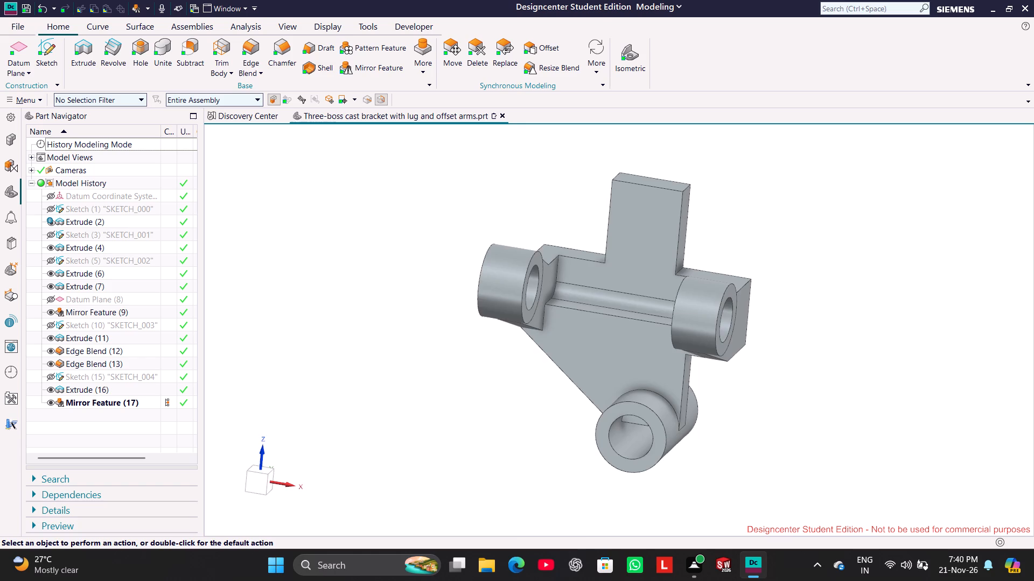
Measure the distance between the two side faces of the plate's upright lug.
middle_drag(815, 212, 825, 233)
middle_drag(702, 220, 698, 218)
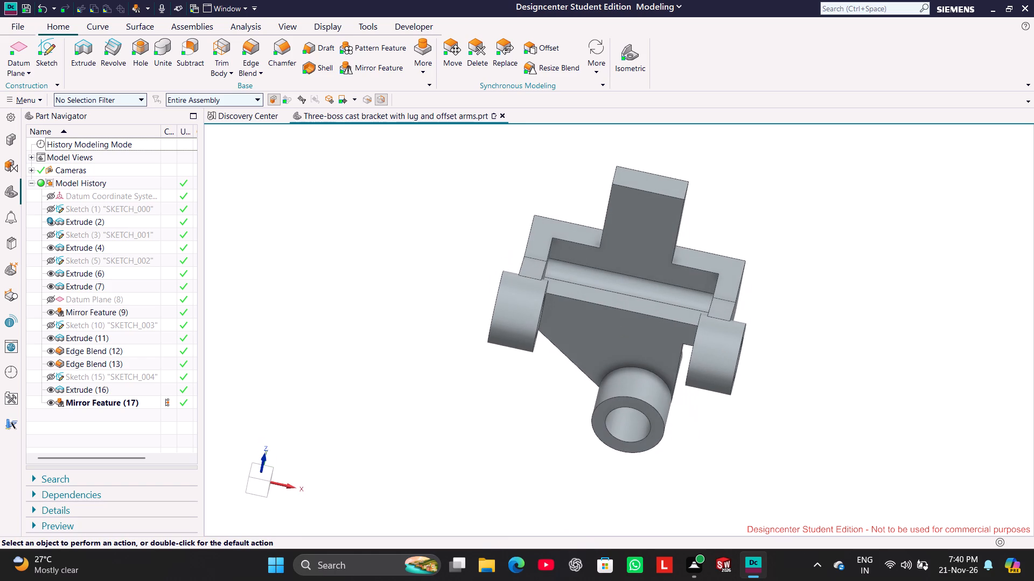
middle_drag(698, 218, 687, 213)
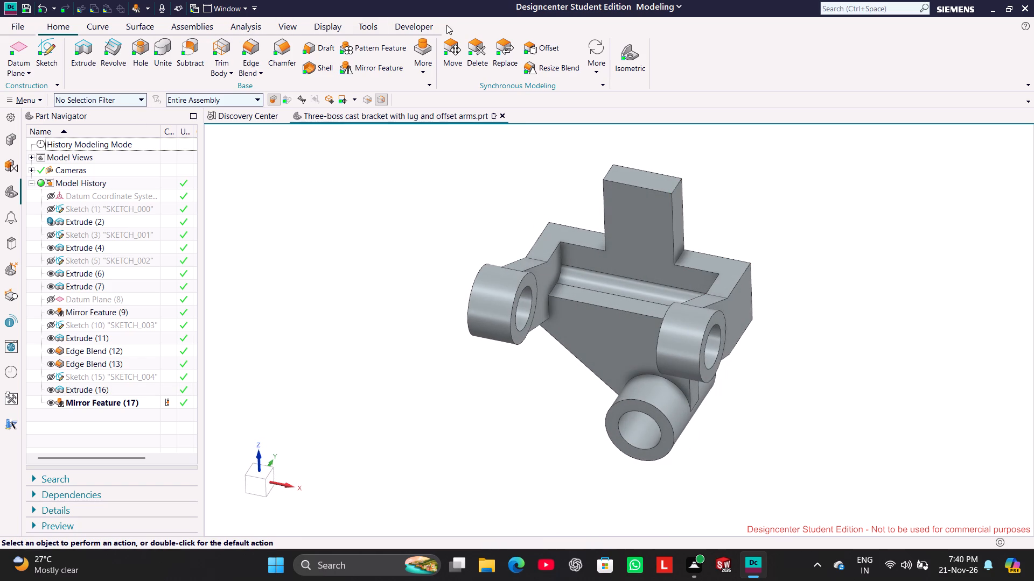
click(249, 26)
click(26, 59)
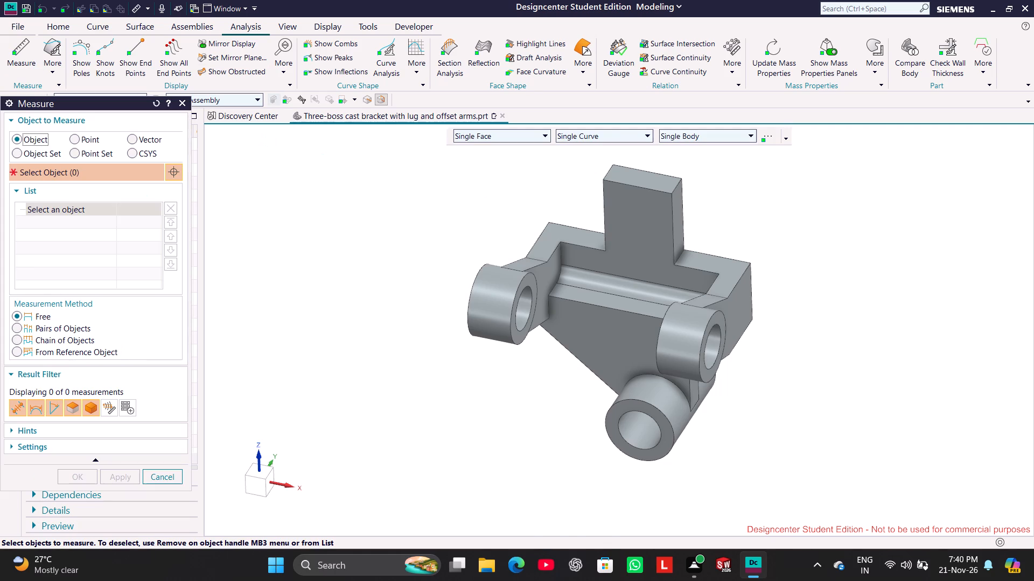
click(681, 215)
middle_drag(509, 184, 559, 200)
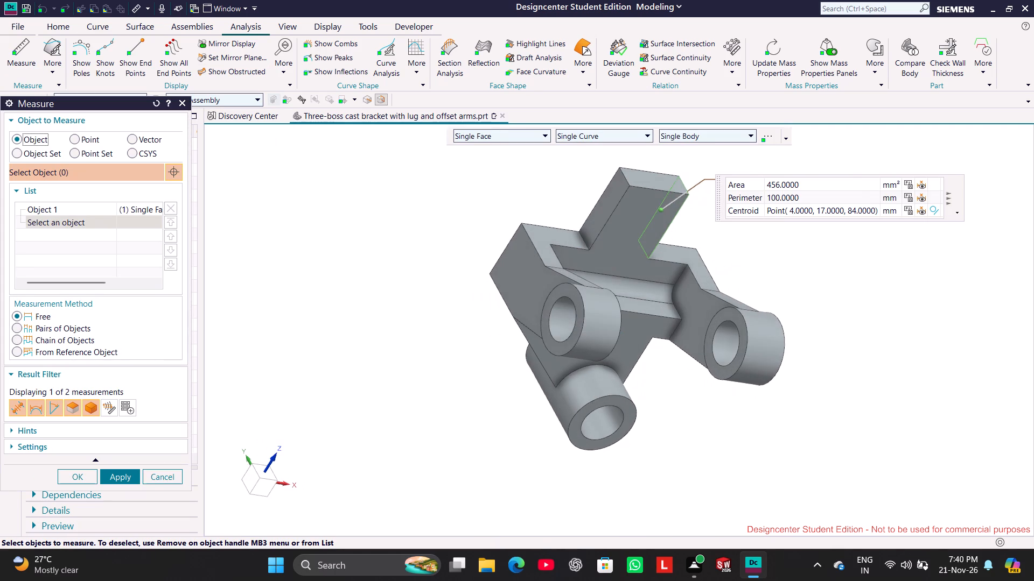
click(604, 214)
middle_drag(393, 233, 354, 226)
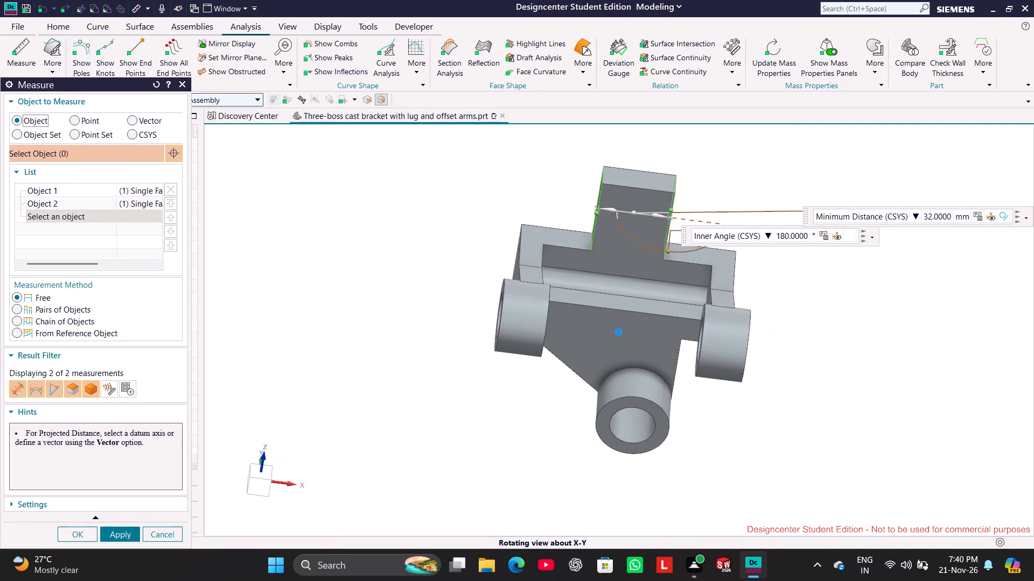
middle_drag(354, 226, 353, 214)
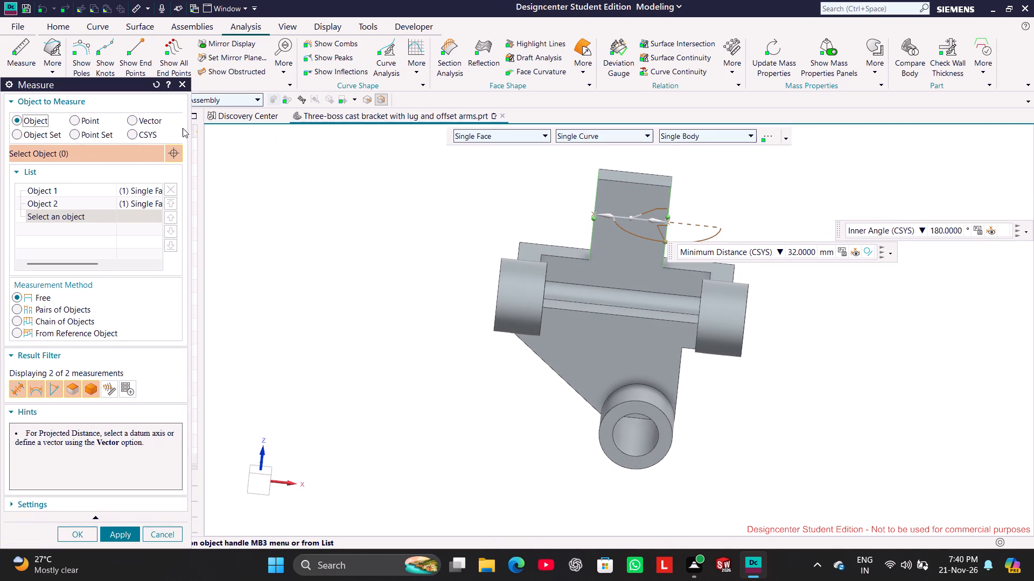
click(187, 82)
Show the bracket in isometric view.
click(62, 21)
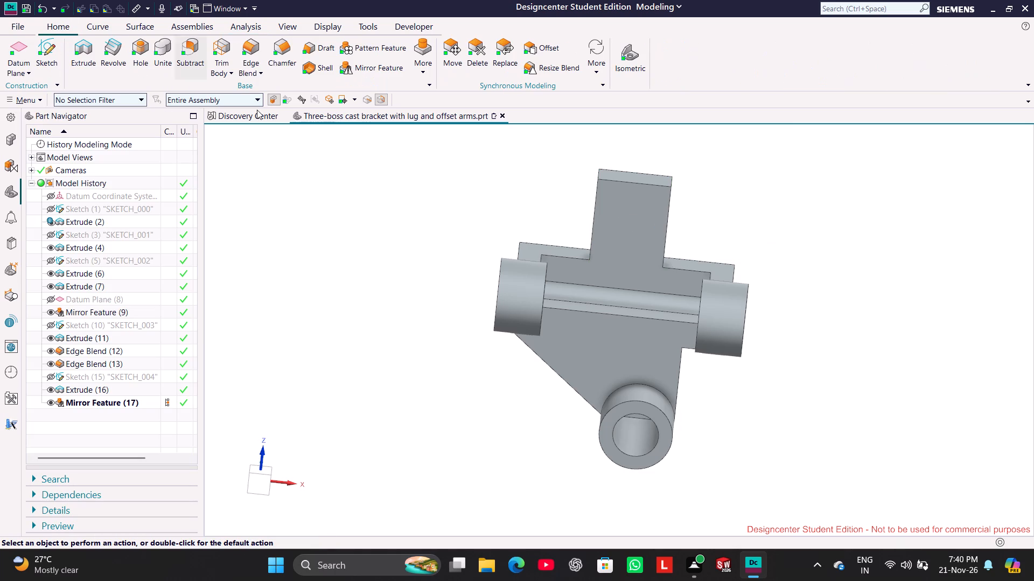
click(622, 66)
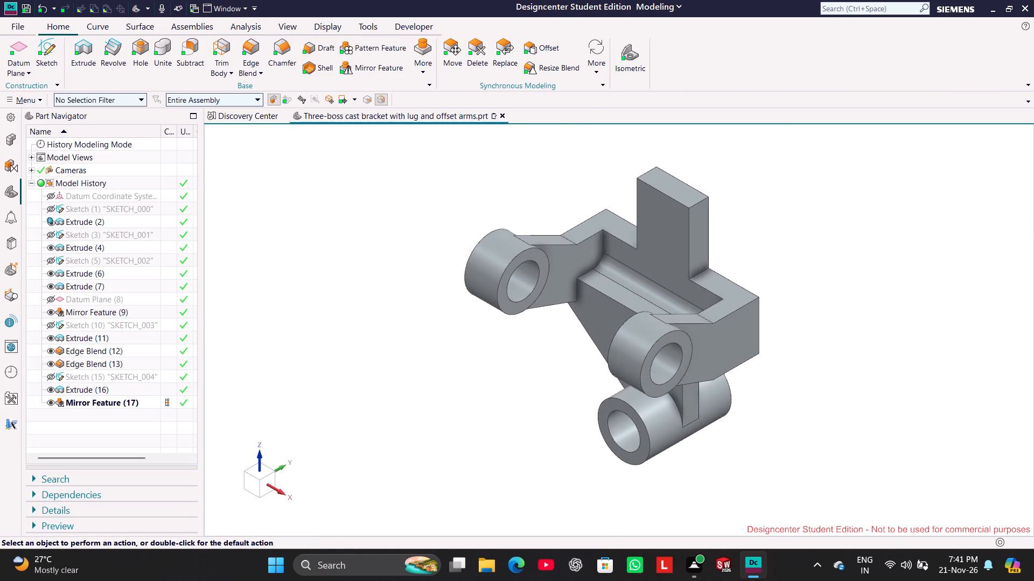
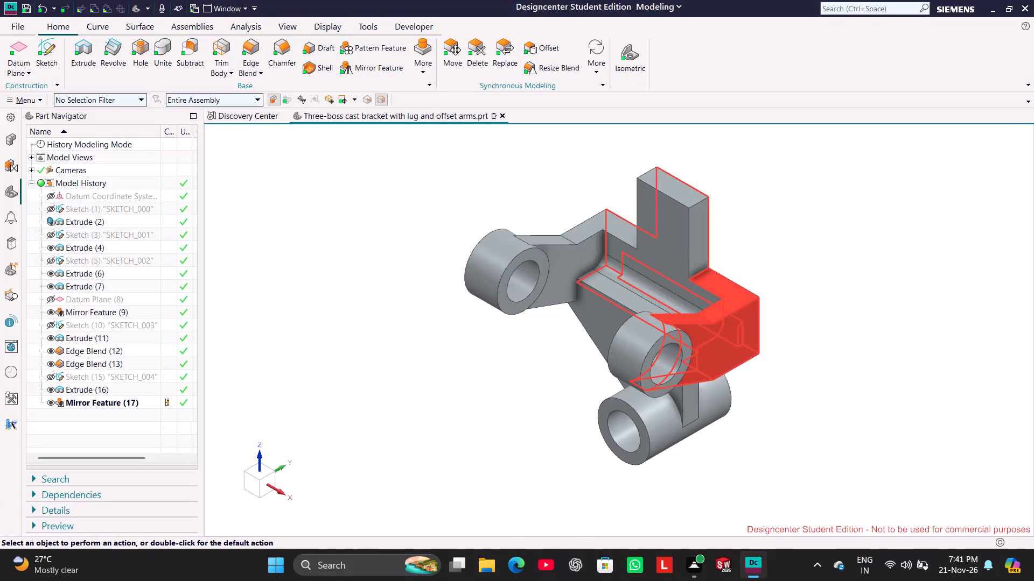
Examine the bracket from several sides and review the circular boss profile in SKETCH_000.
middle_drag(882, 365, 809, 334)
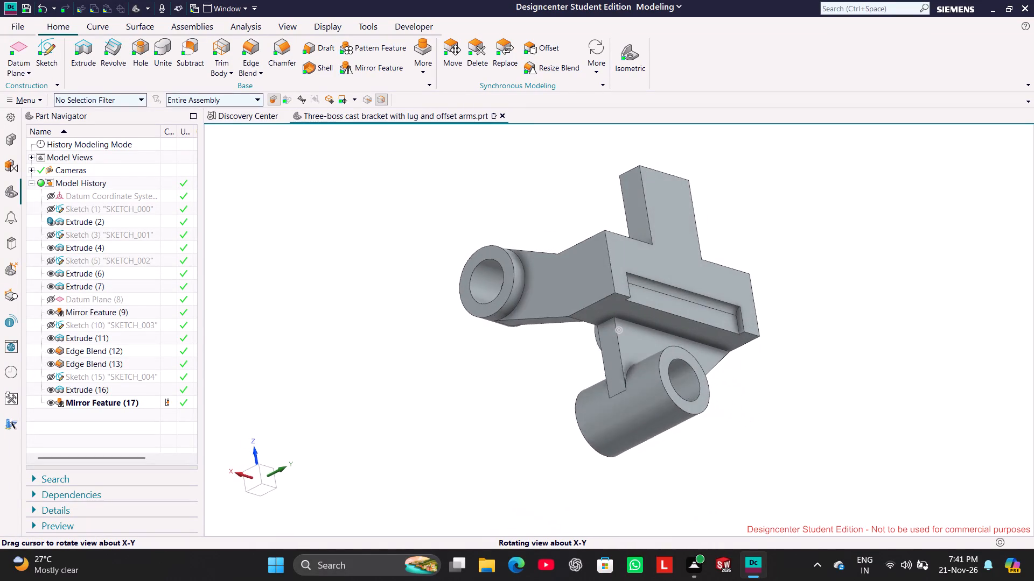
middle_drag(809, 334, 799, 322)
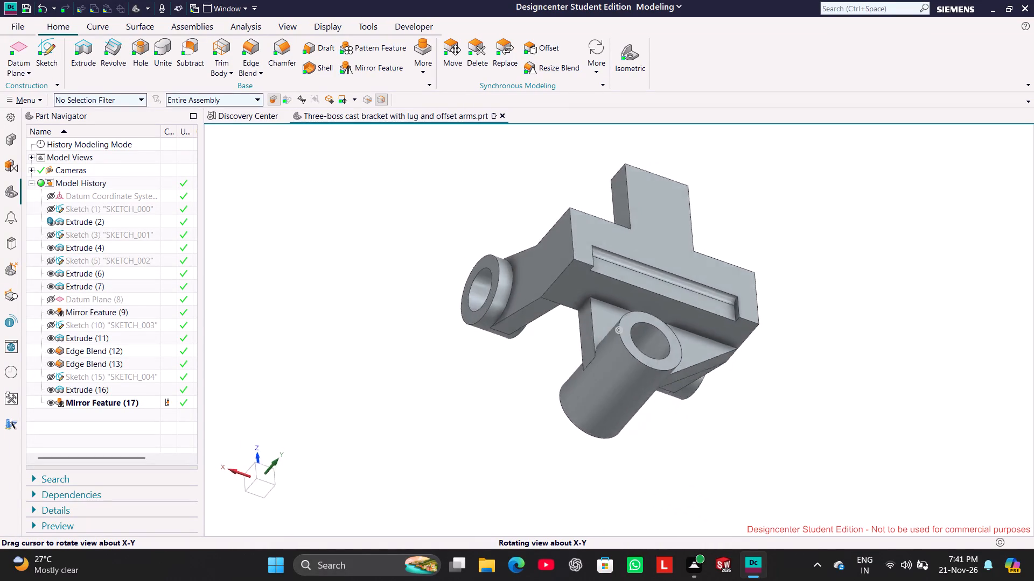
middle_drag(799, 322, 835, 348)
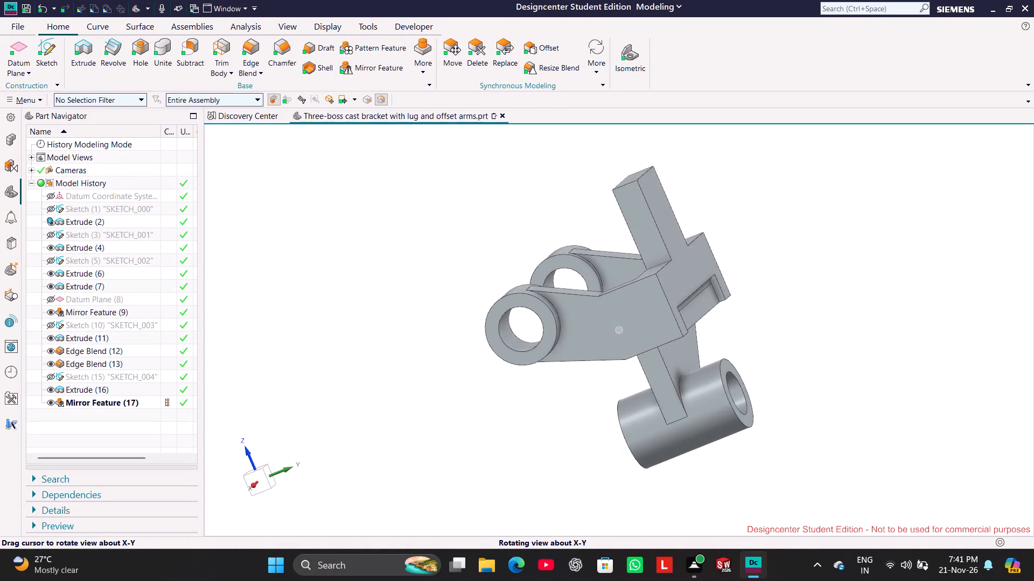
middle_drag(835, 348, 840, 330)
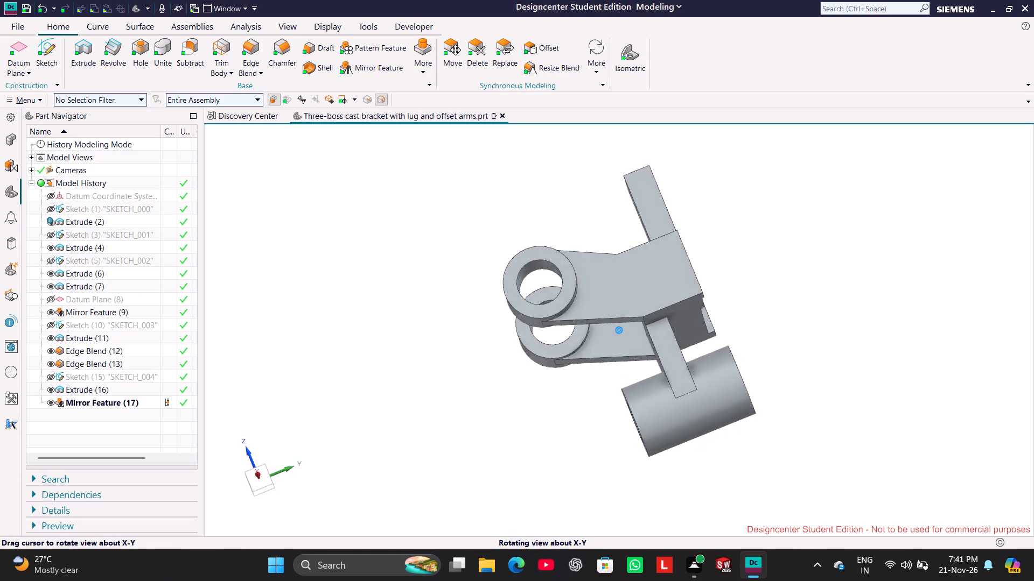
middle_drag(840, 330, 816, 316)
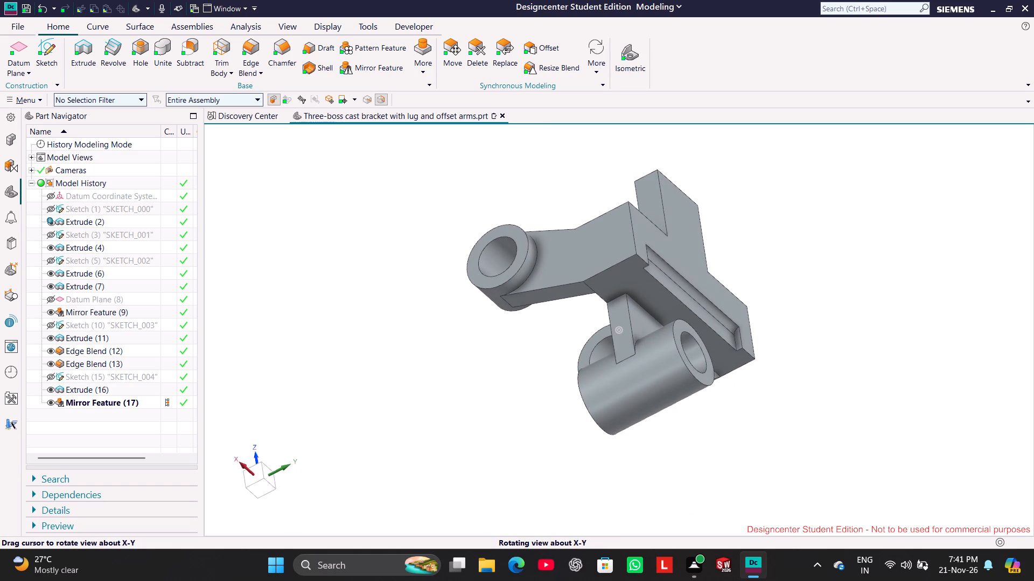
middle_drag(816, 316, 834, 347)
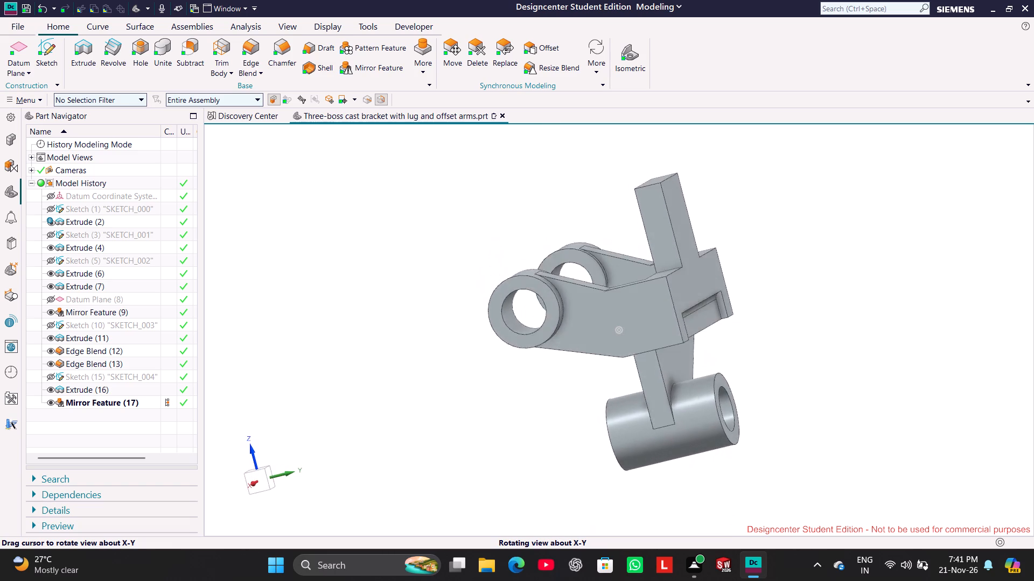
middle_drag(834, 347, 840, 349)
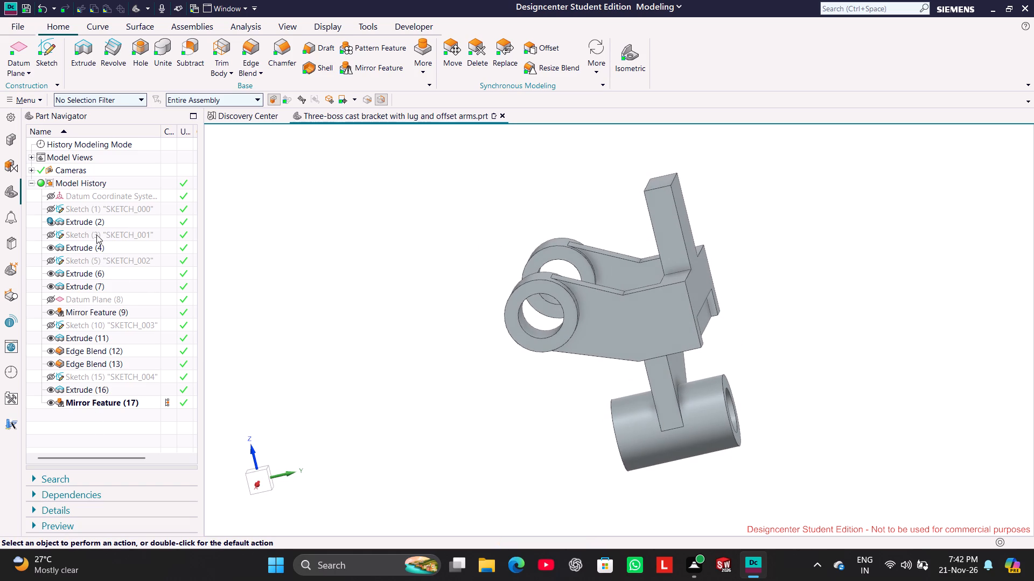
right_click(103, 209)
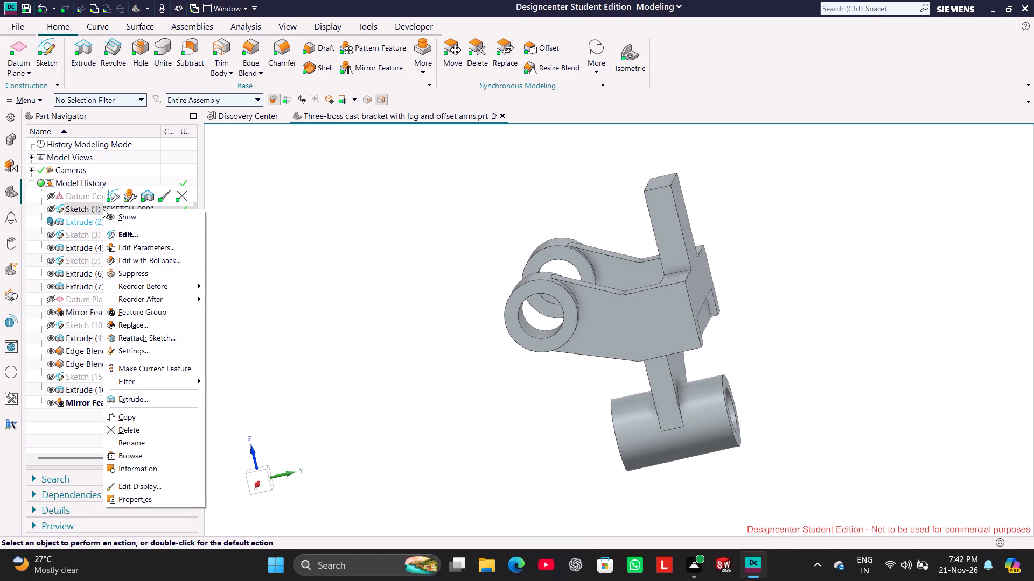
click(127, 197)
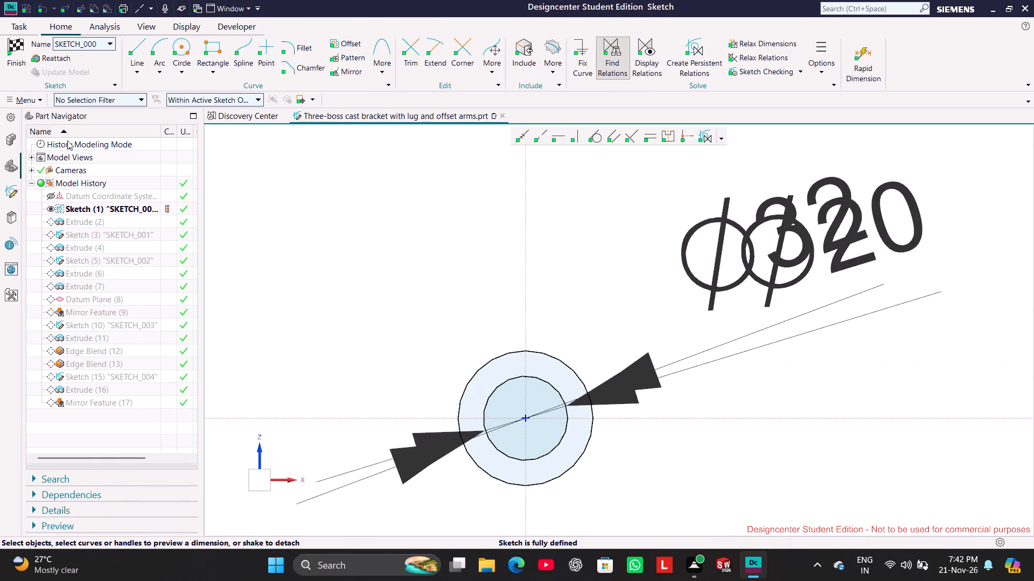
click(16, 63)
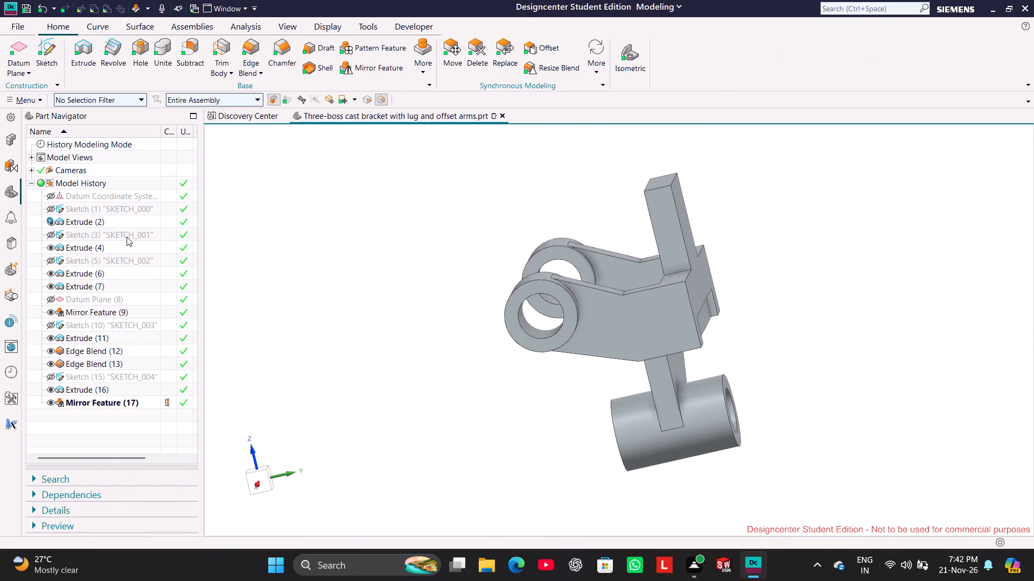
Open SKETCH_001, the stepped arm profile, for editing.
right_click(127, 237)
click(156, 225)
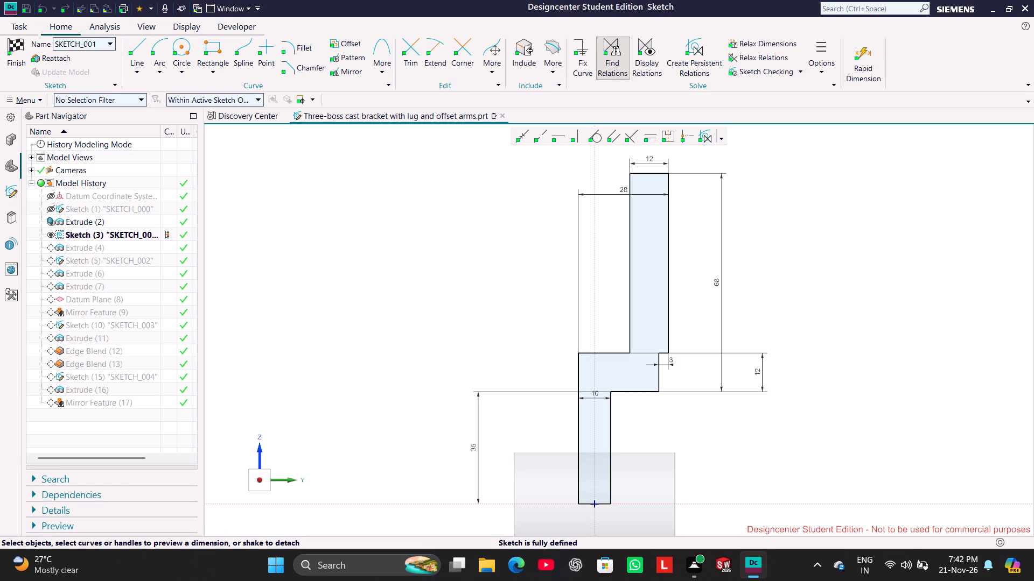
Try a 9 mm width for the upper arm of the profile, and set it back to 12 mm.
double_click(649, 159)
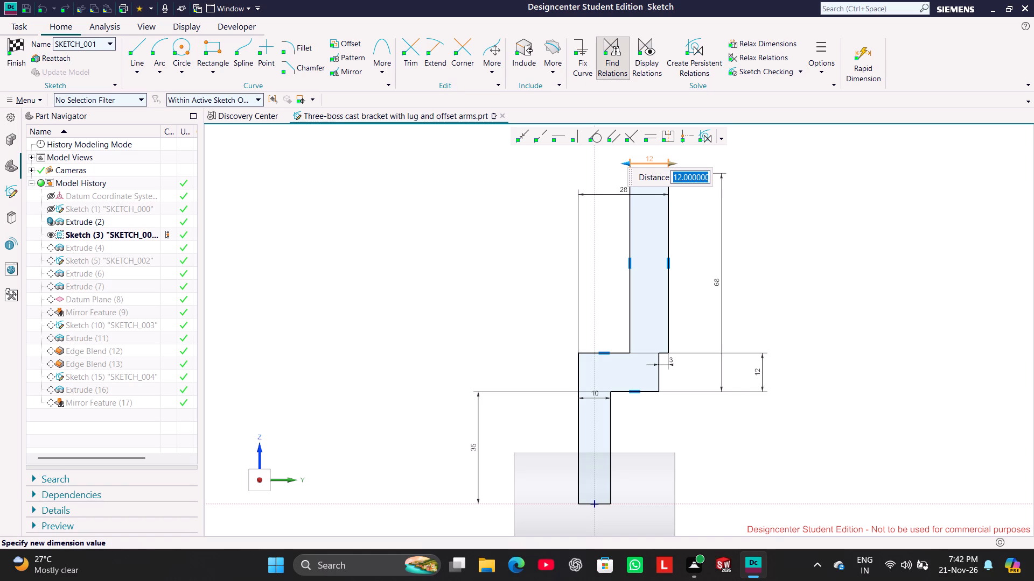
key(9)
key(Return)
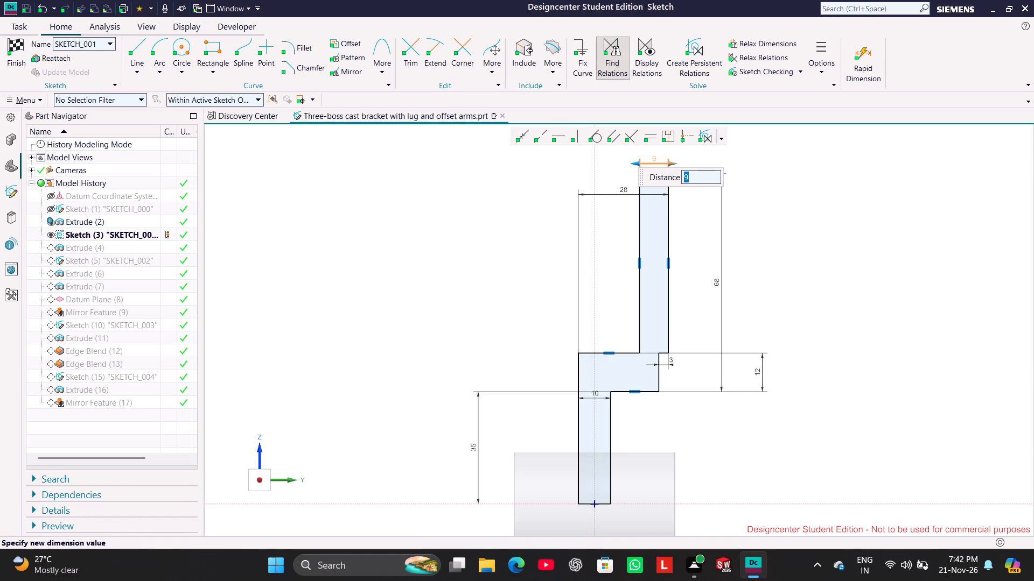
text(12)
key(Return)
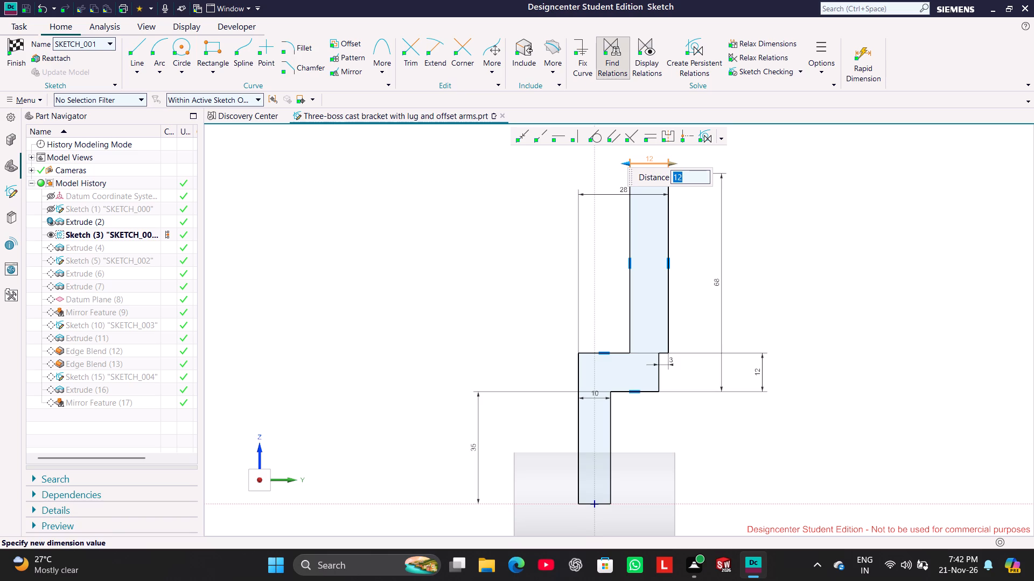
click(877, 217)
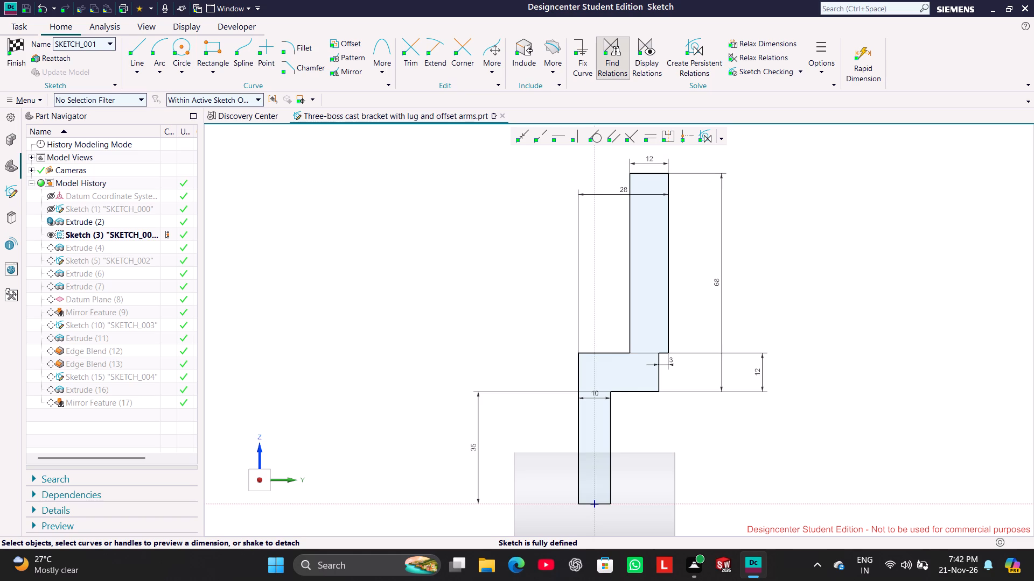
Convert the upper arm's outer vertical line and the short 3 mm horizontal line at its lower end to reference curves.
right_click(667, 250)
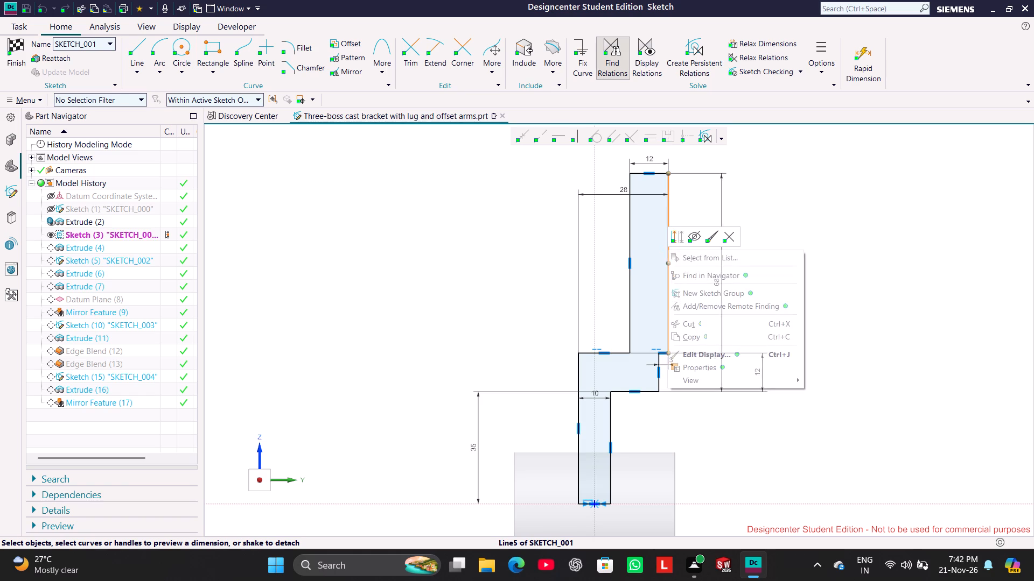
click(679, 240)
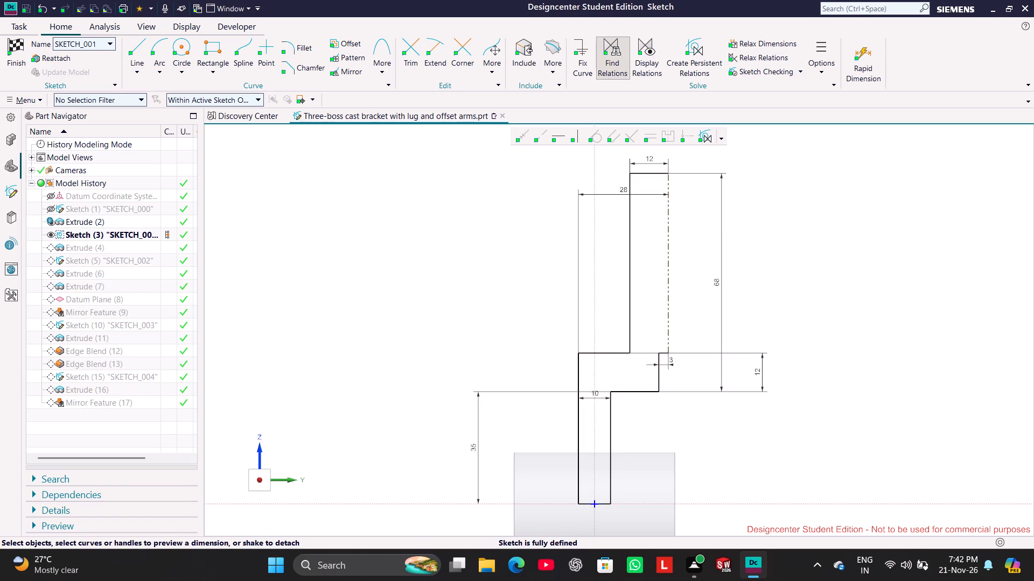
scroll(711, 361, up, 2)
right_click(637, 346)
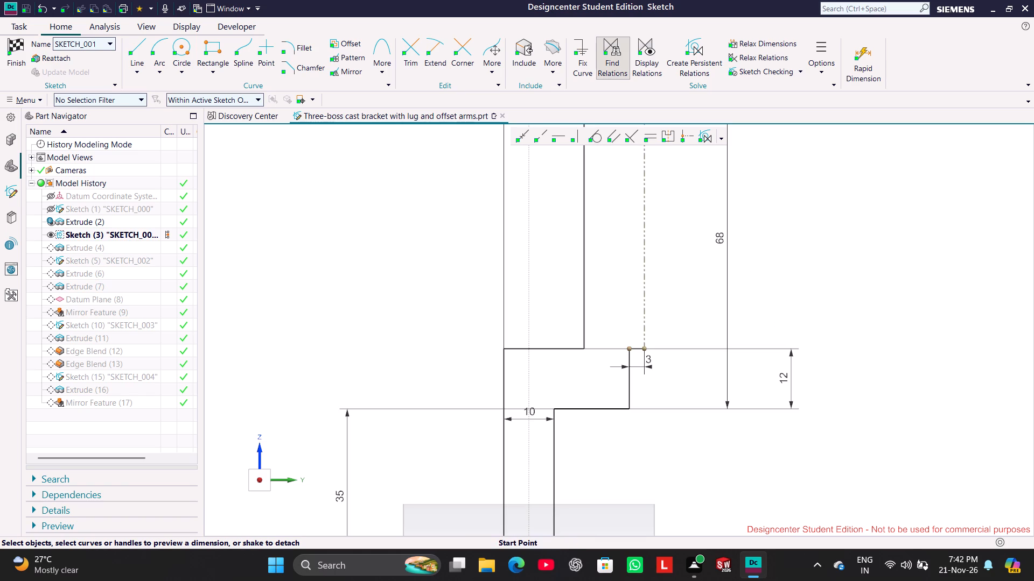
click(823, 289)
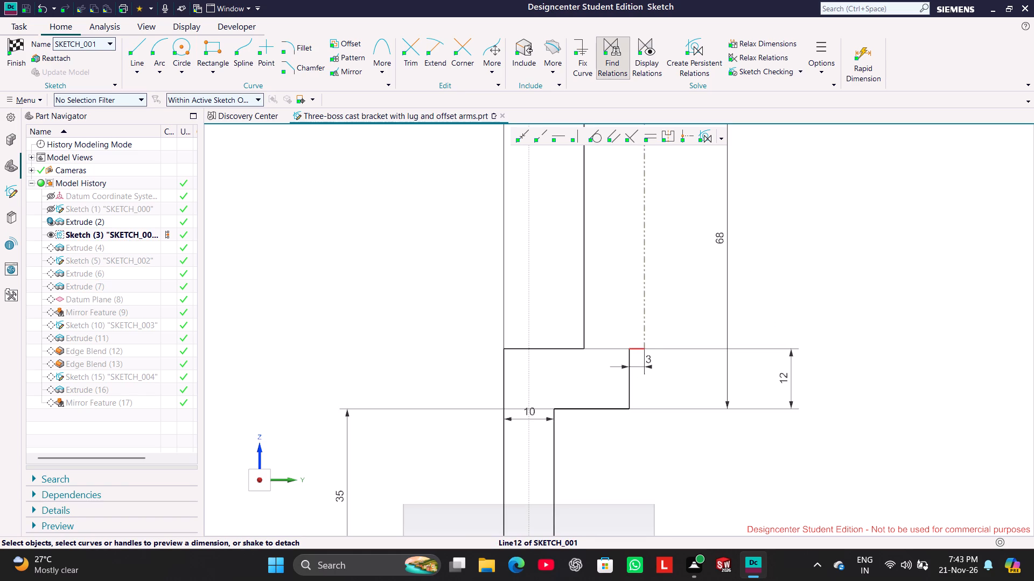
right_click(634, 348)
click(673, 322)
scroll(677, 323, up, 2)
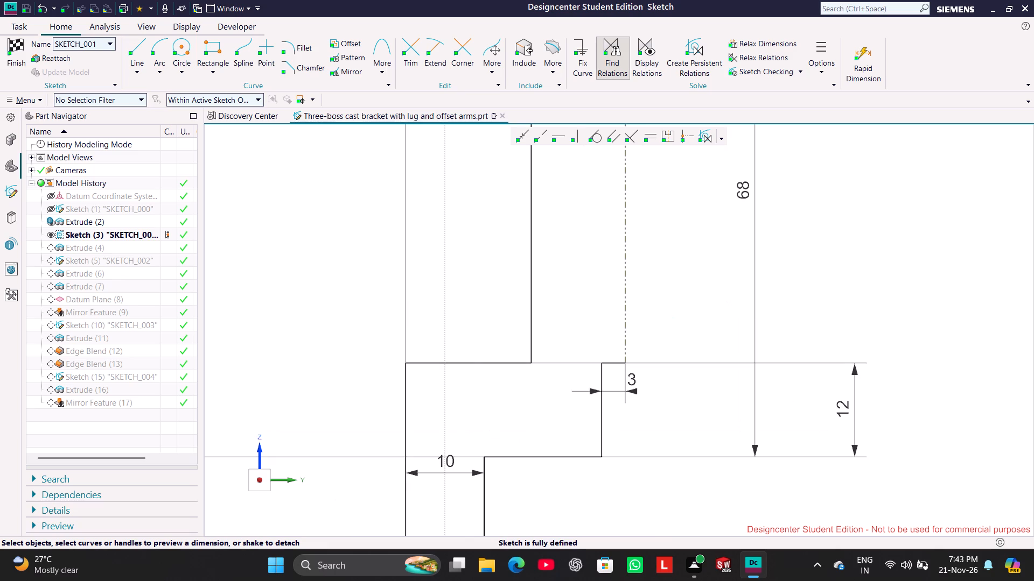
right_click(615, 362)
click(624, 351)
scroll(693, 251, down, 3)
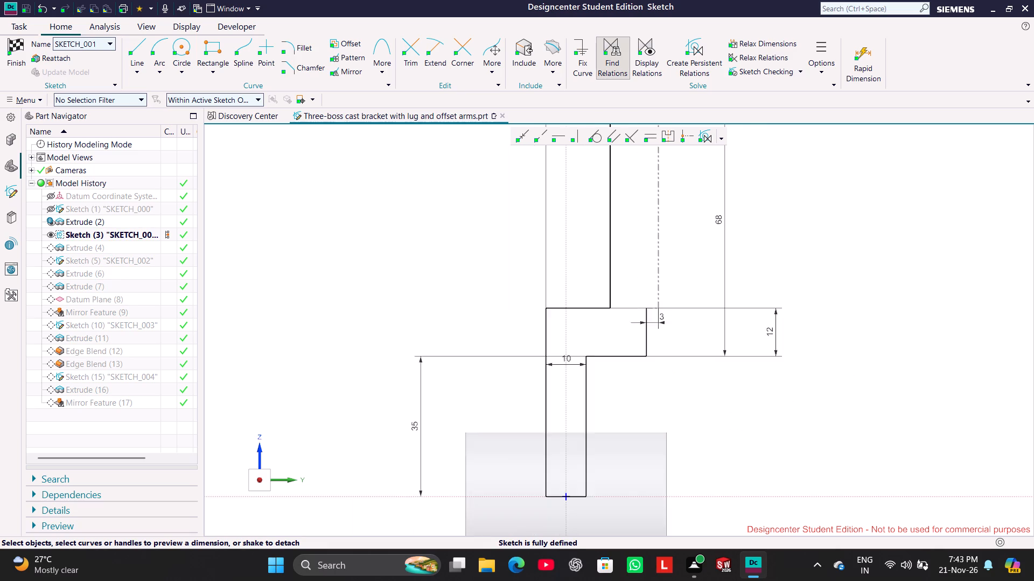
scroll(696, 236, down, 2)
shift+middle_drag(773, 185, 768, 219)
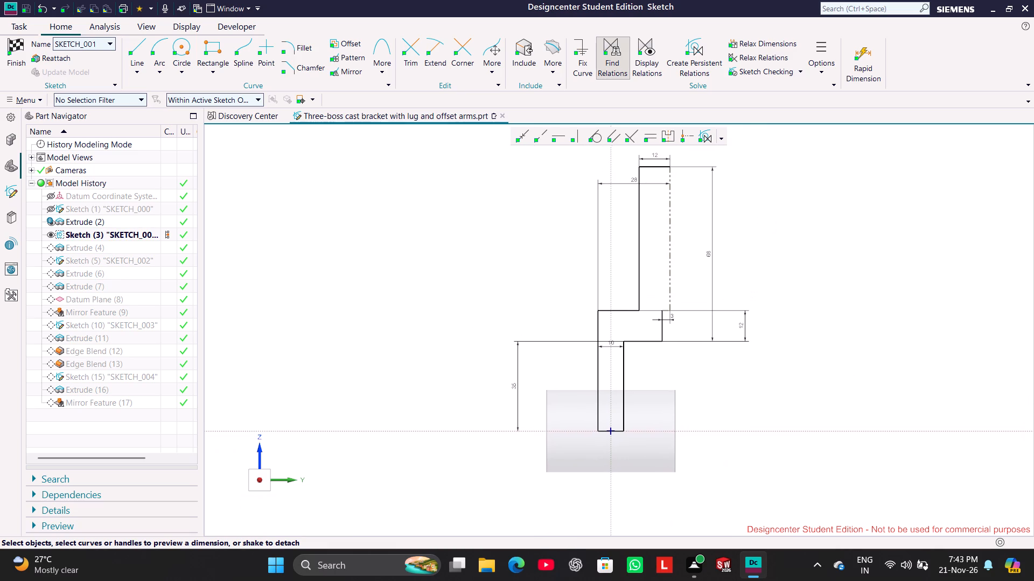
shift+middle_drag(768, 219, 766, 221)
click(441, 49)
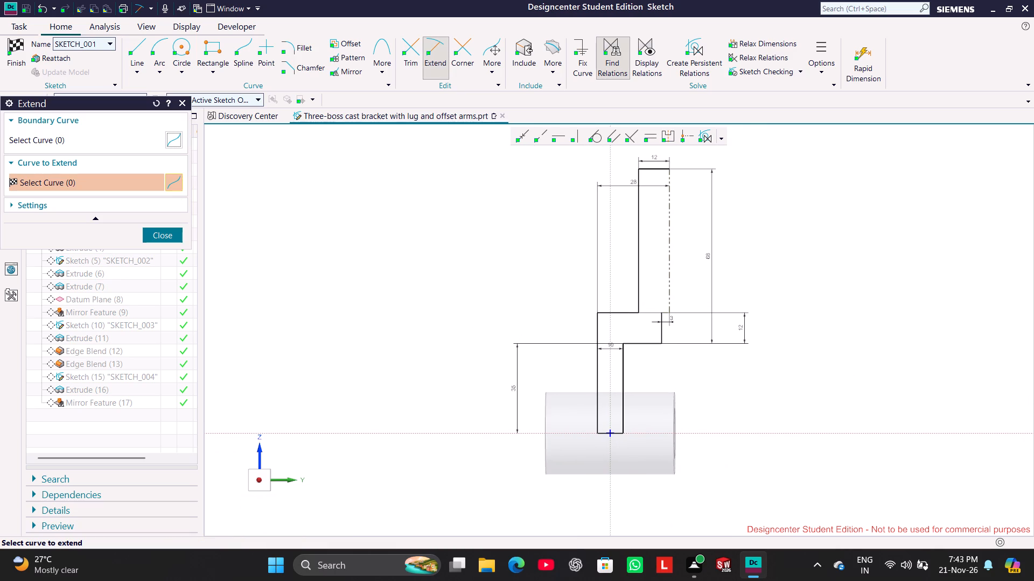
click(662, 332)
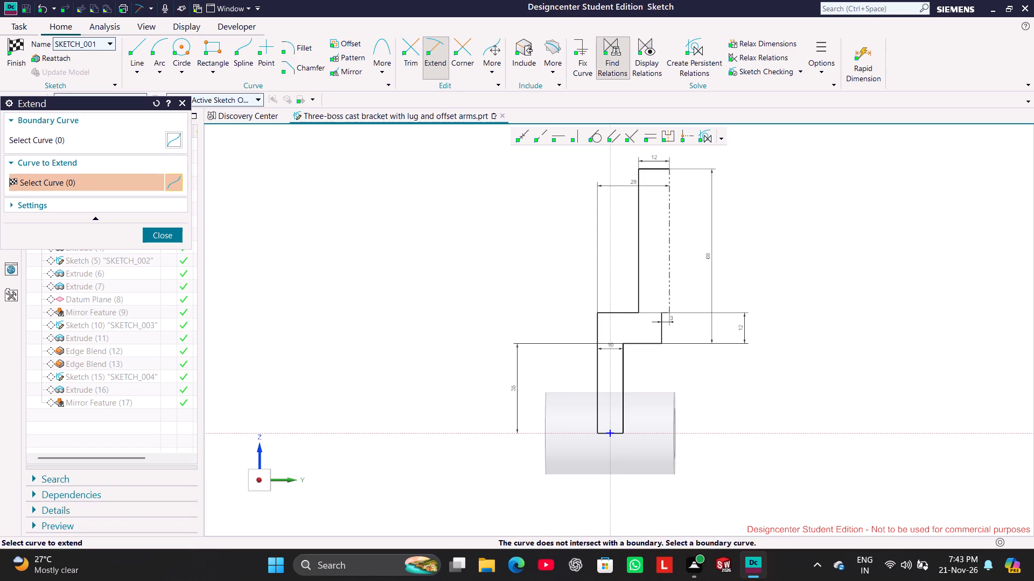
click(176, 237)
Extend the step's outer vertical line upward to meet the top edge of the upper arm.
click(435, 45)
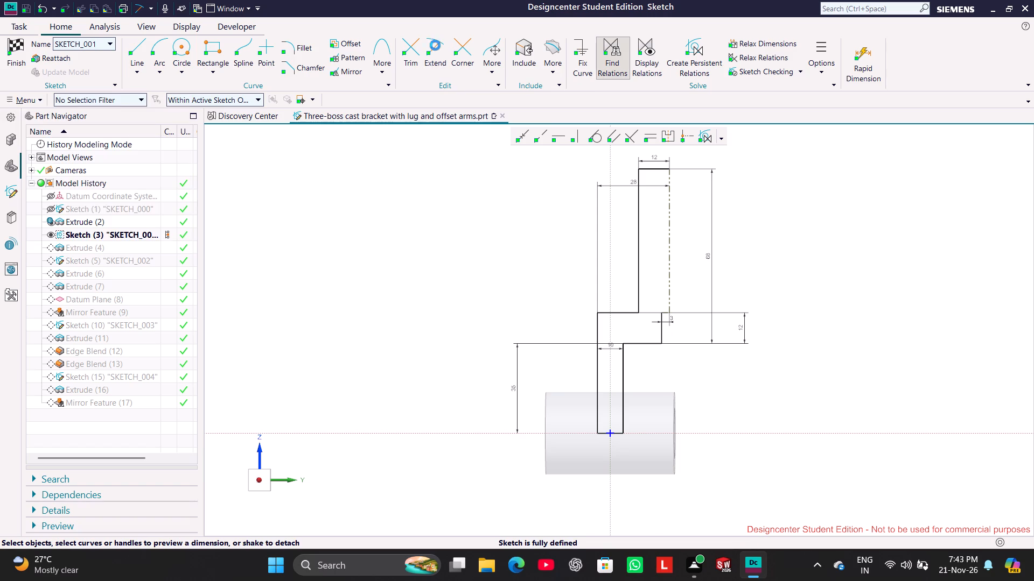
scroll(676, 331, up, 2)
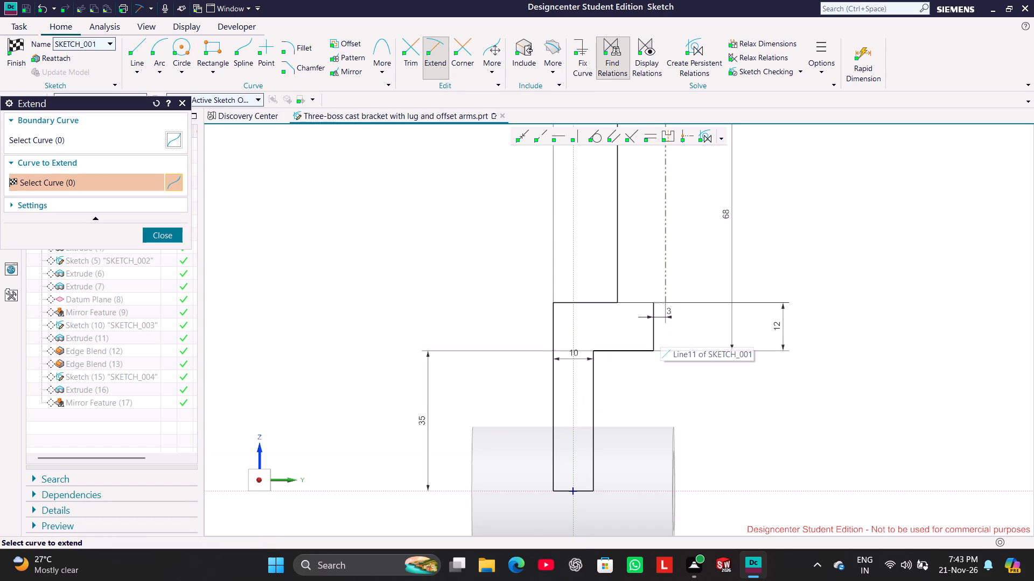
click(651, 327)
click(175, 236)
Trim the part of the arm's top line that projects past the extended vertical line to the reference line.
scroll(753, 208, down, 2)
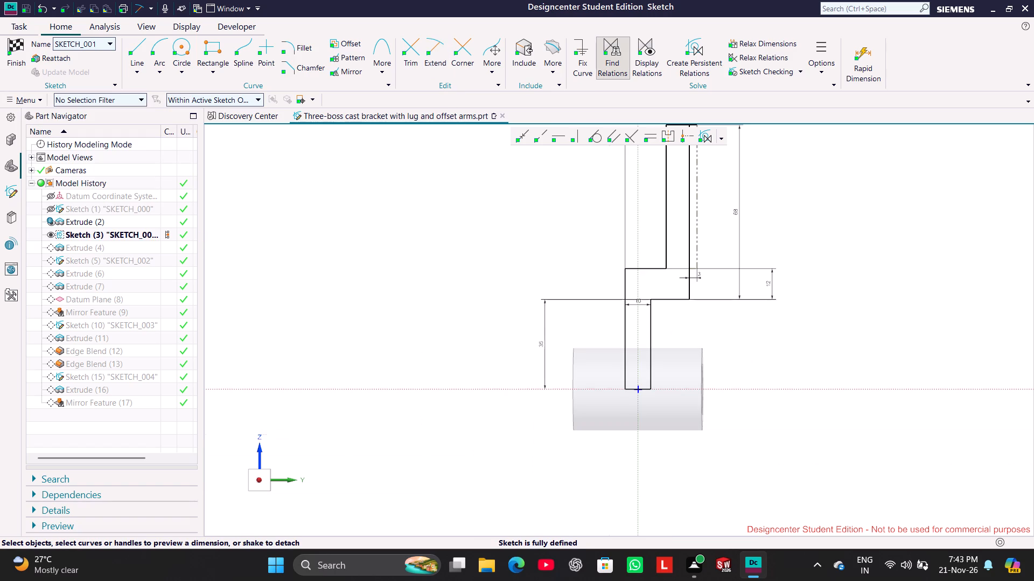
shift+middle_drag(819, 180, 767, 260)
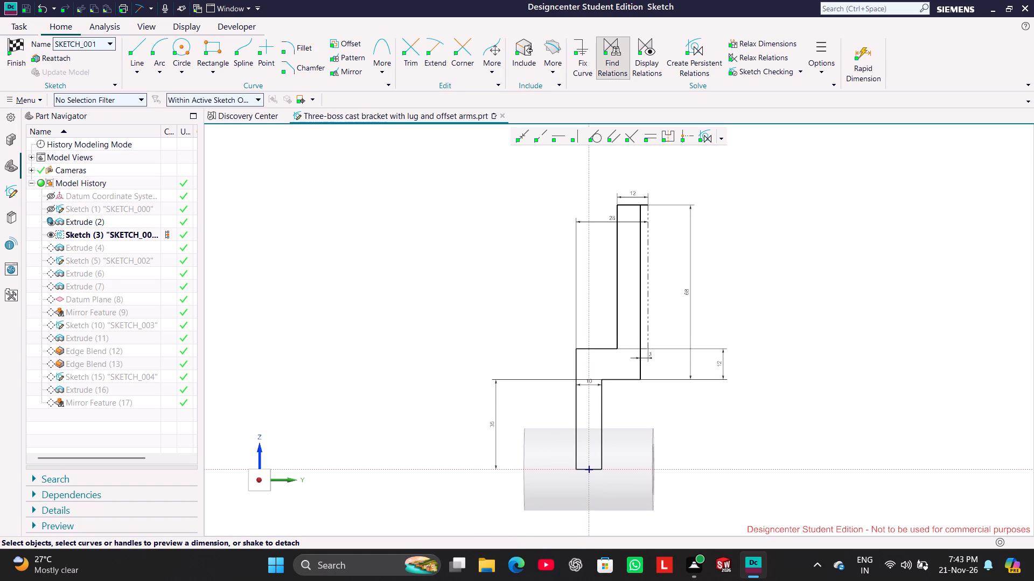
scroll(722, 175, up, 4)
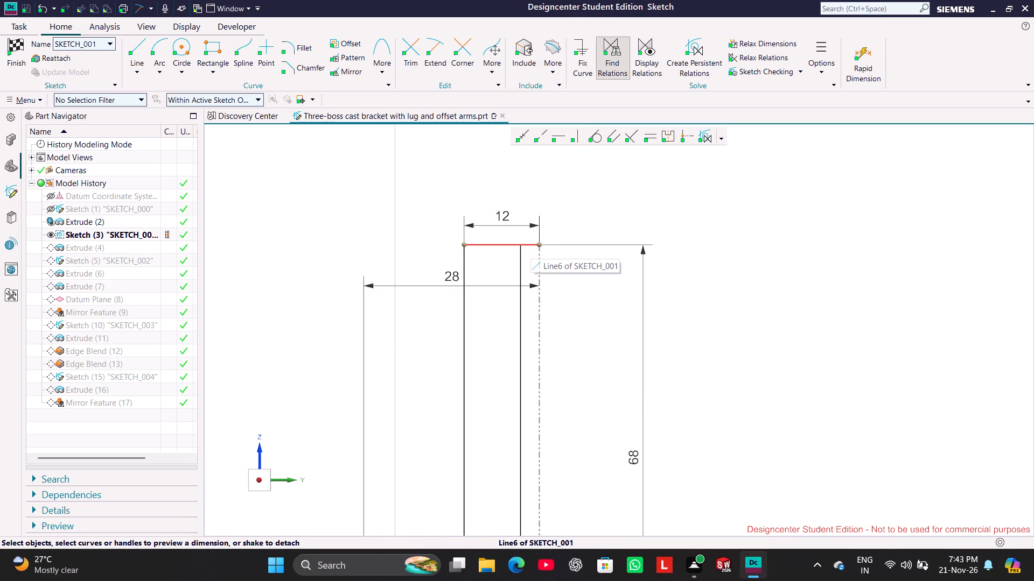
click(406, 46)
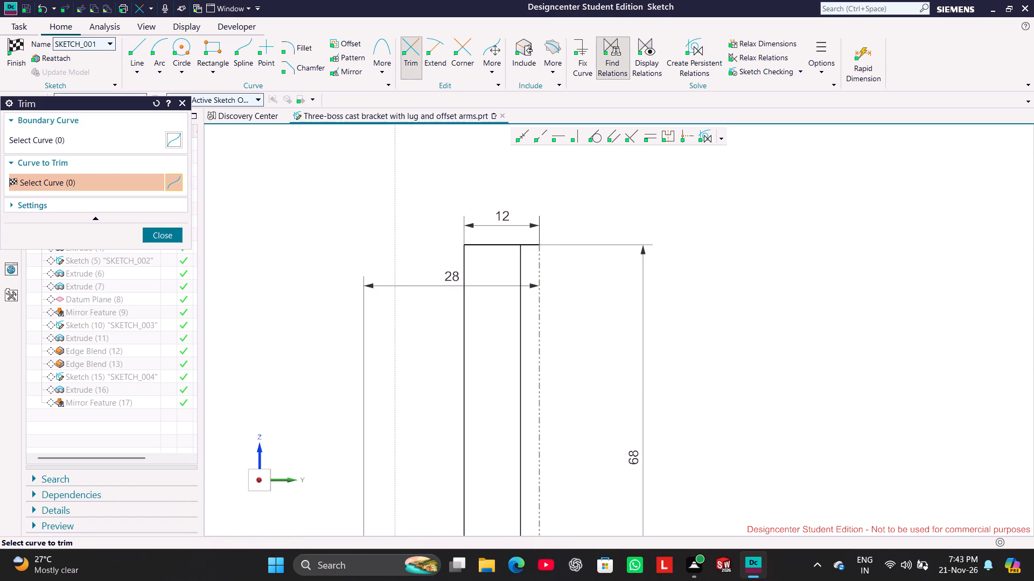
drag(530, 272, 531, 243)
click(171, 235)
Finish the edited profile sketch, dismiss the update report, and view the rebuilt bracket.
shift+scroll(913, 290, down, 2)
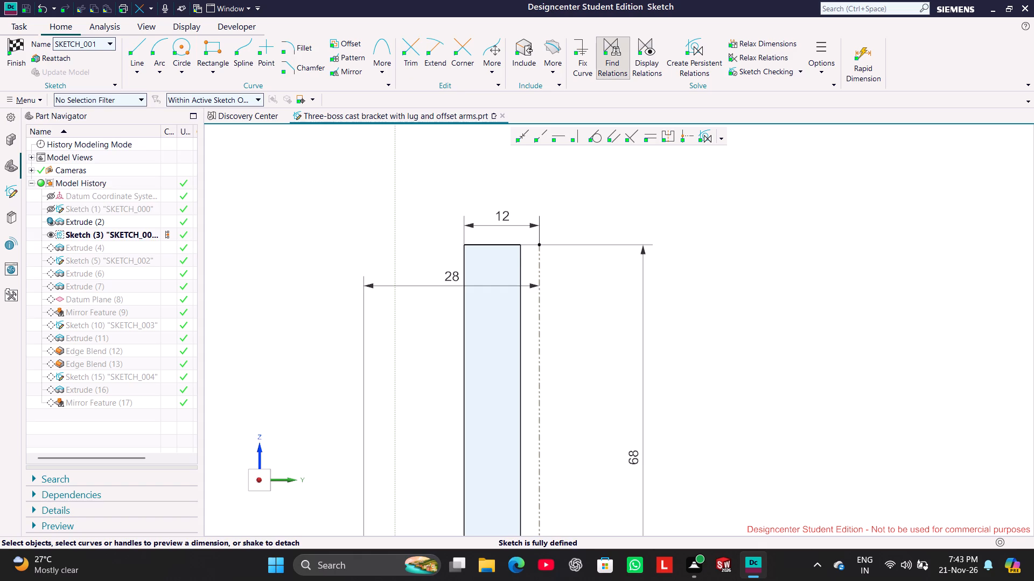
scroll(750, 310, down, 5)
shift+middle_drag(811, 407, 800, 370)
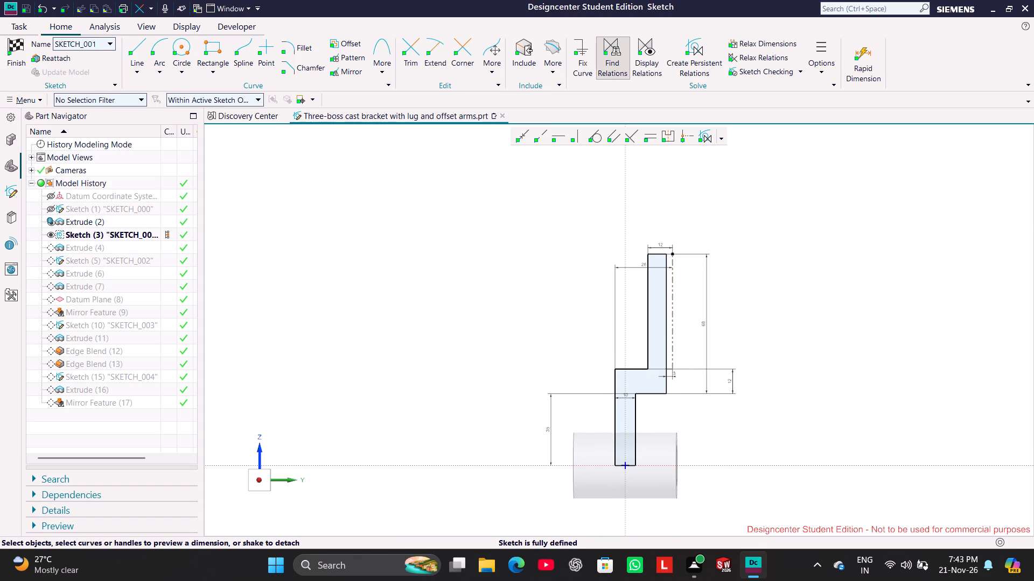
click(19, 56)
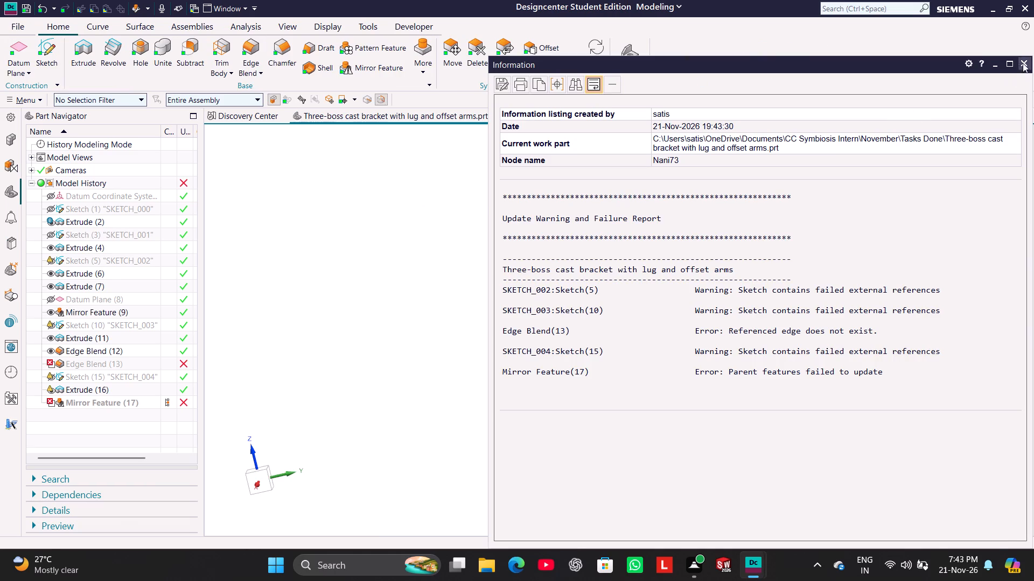
click(1023, 63)
middle_drag(794, 238, 771, 229)
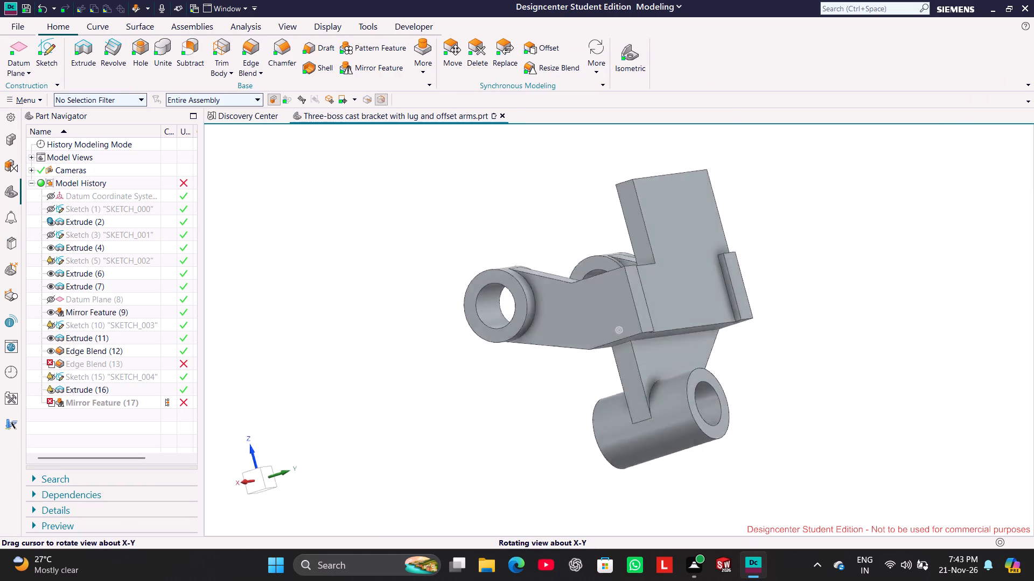
Examine the rebuilt bracket from several sides and check the Edge Blend (13) feature in the model history.
middle_drag(771, 229, 740, 222)
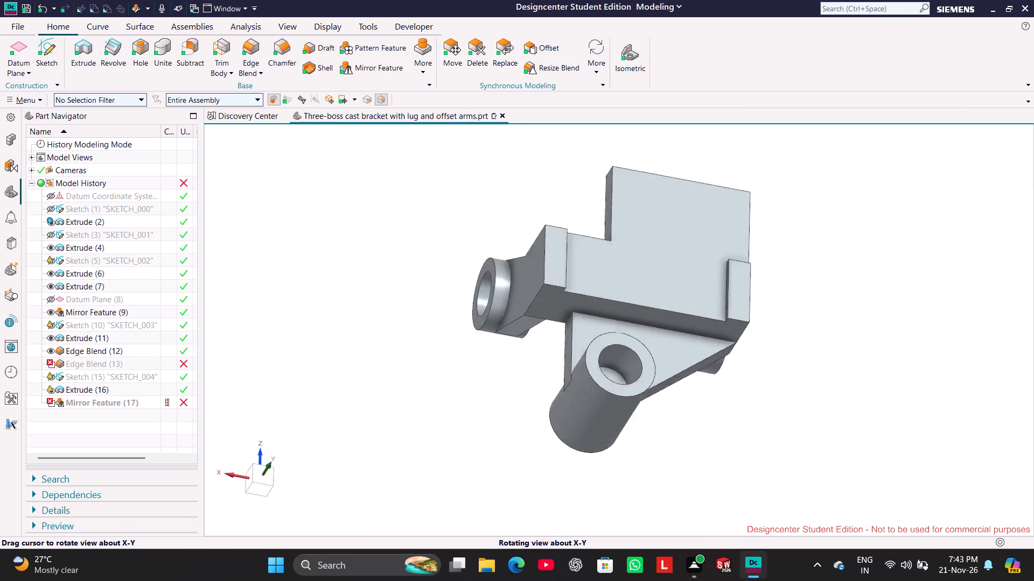
middle_drag(740, 222, 789, 278)
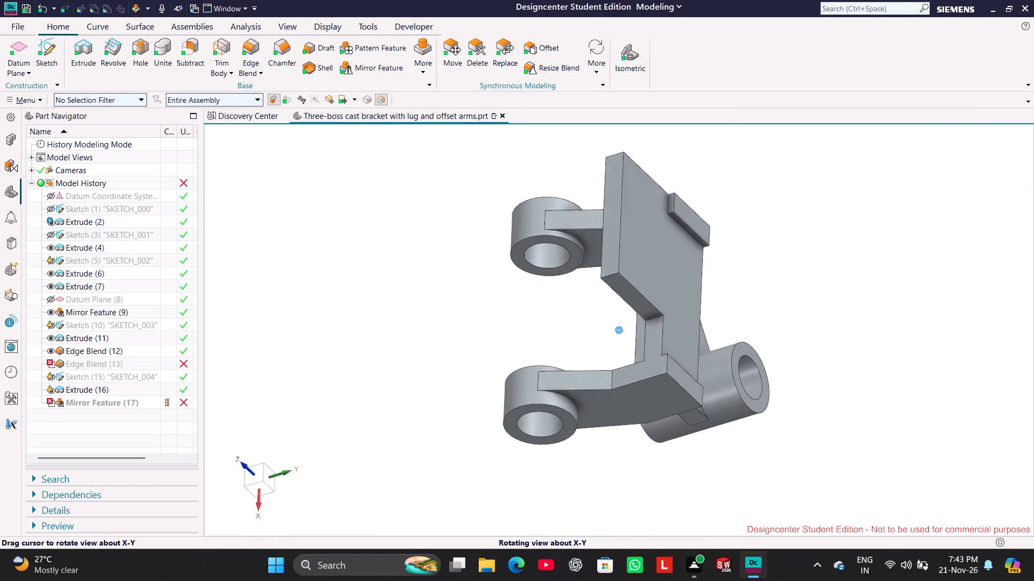
middle_drag(789, 278, 758, 272)
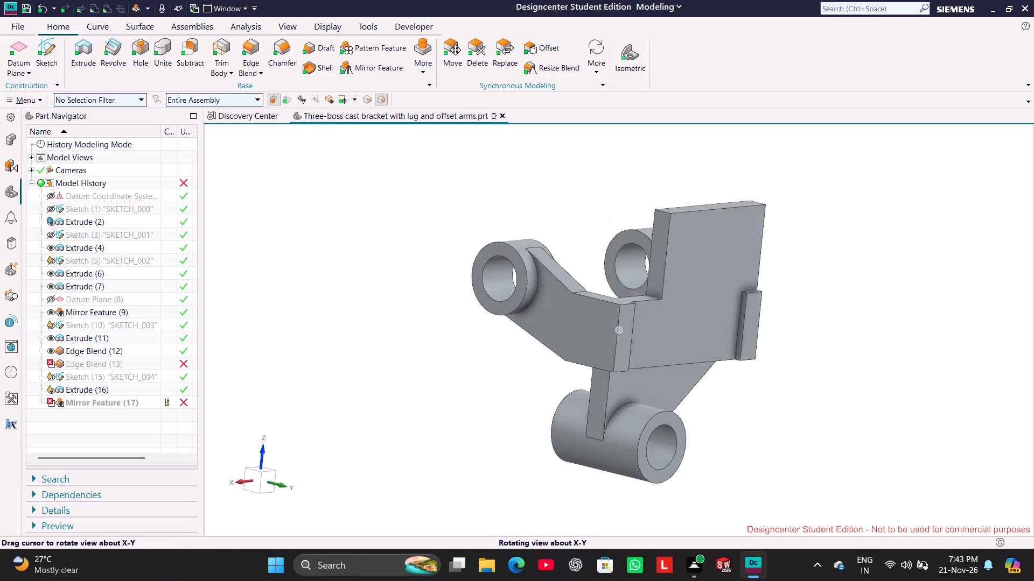
middle_drag(758, 272, 772, 316)
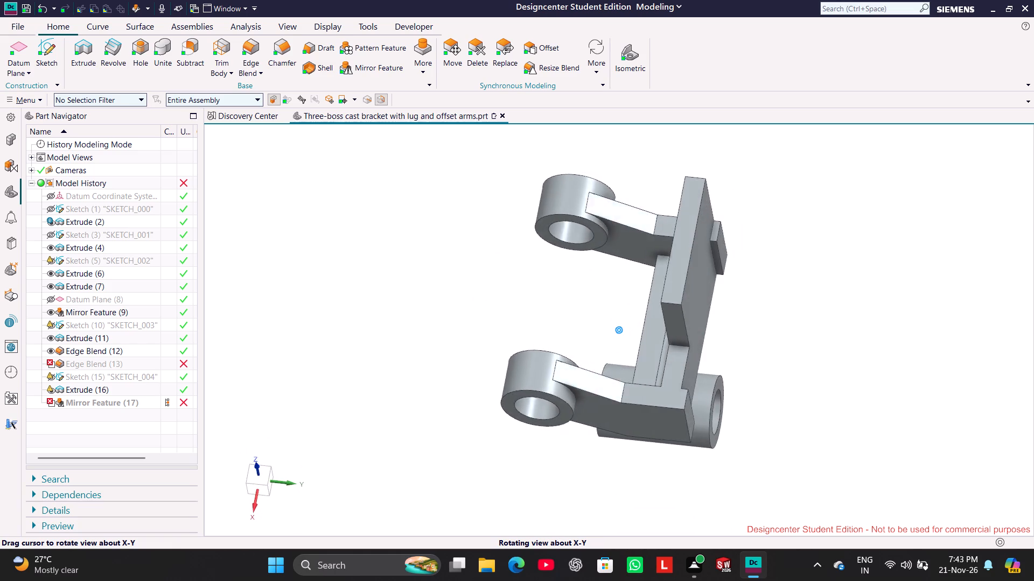
middle_drag(772, 316, 772, 274)
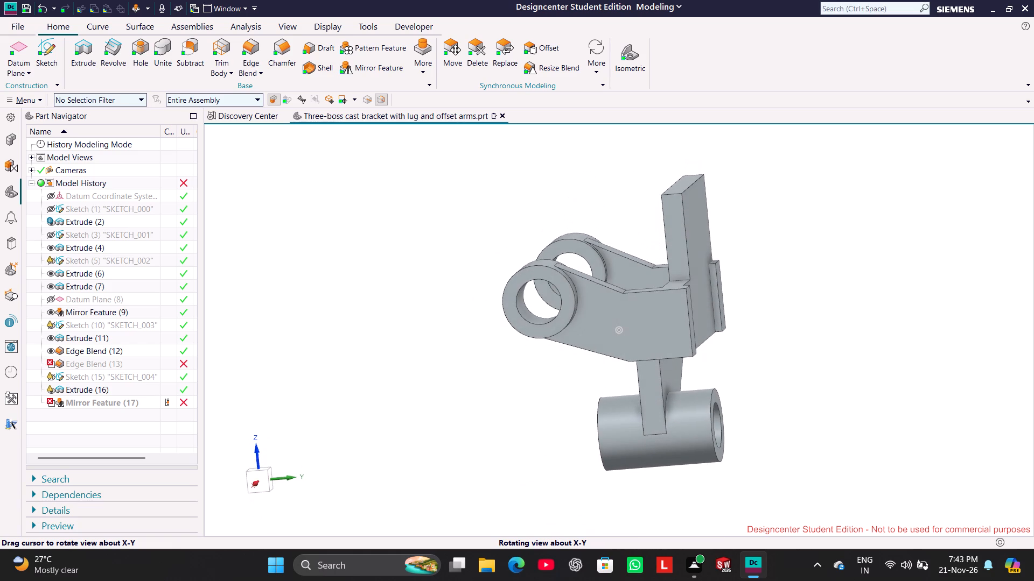
middle_drag(772, 274, 779, 242)
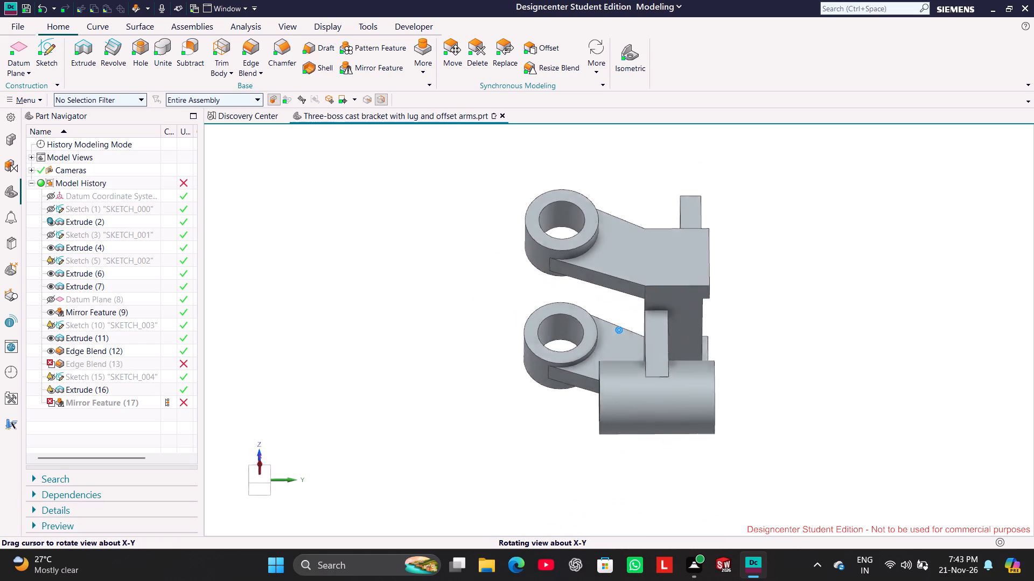
middle_drag(779, 242, 780, 275)
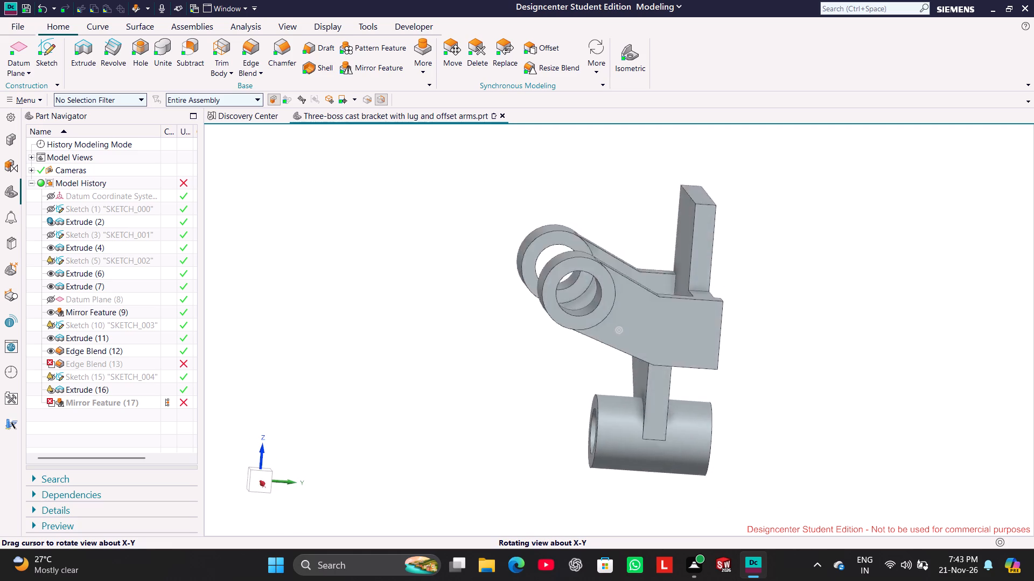
middle_drag(780, 275, 780, 273)
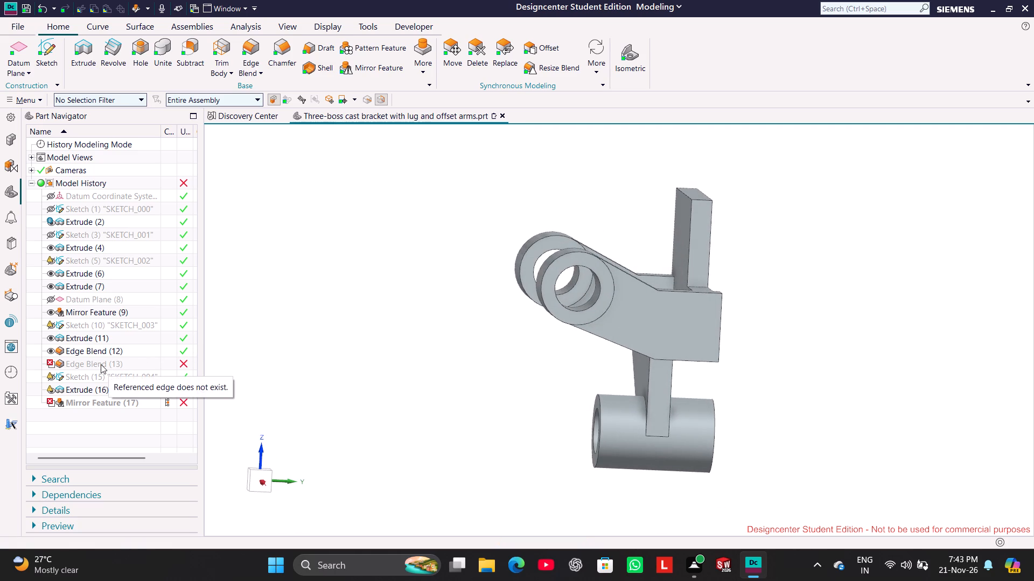
click(371, 216)
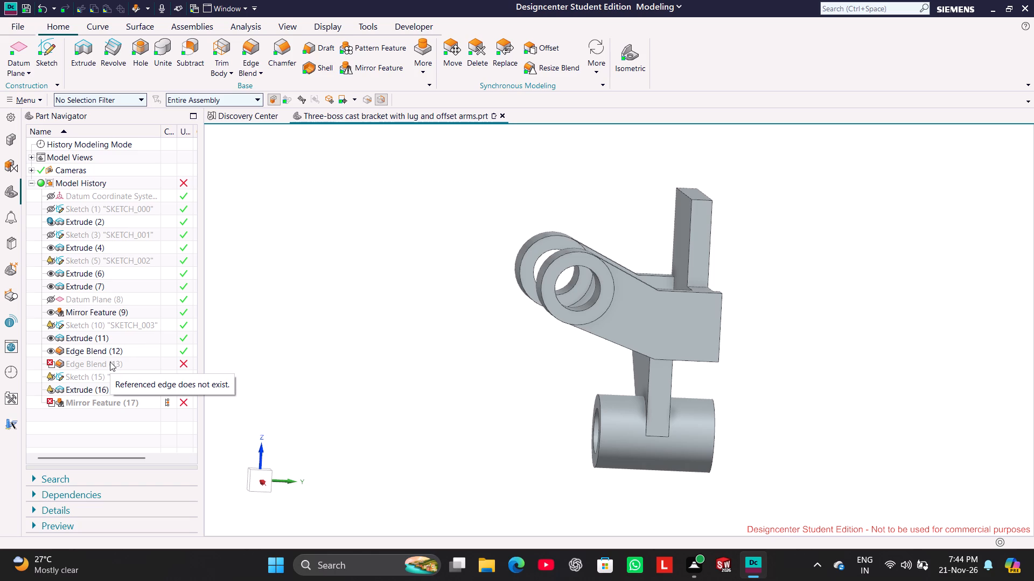
middle_drag(380, 333, 392, 359)
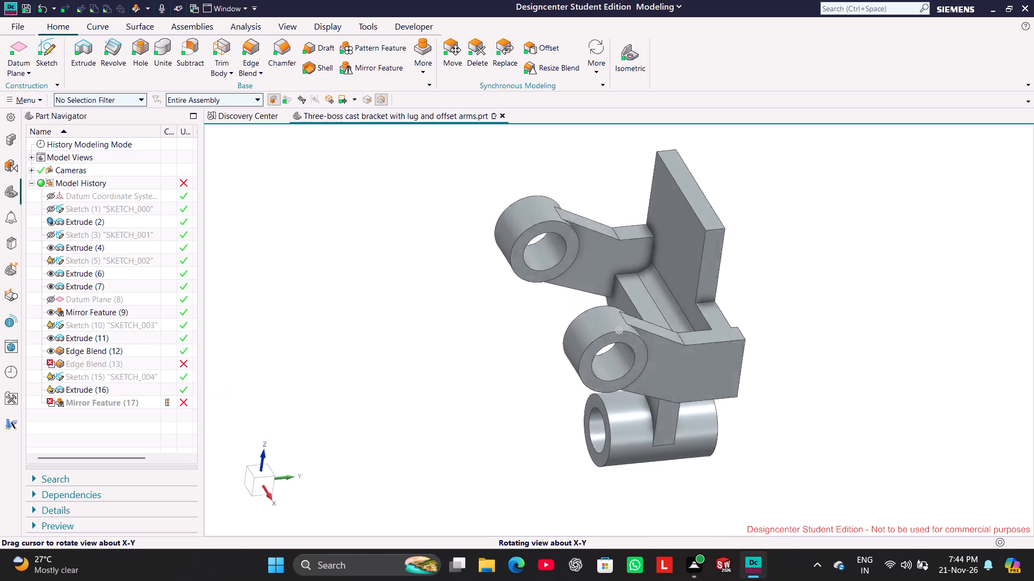
middle_drag(392, 359, 390, 344)
click(142, 366)
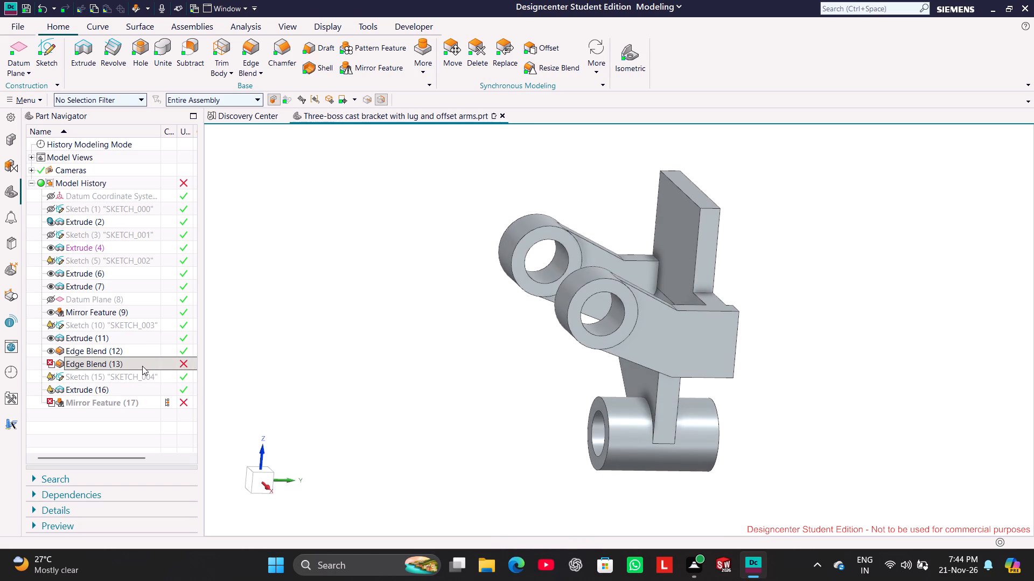
click(295, 359)
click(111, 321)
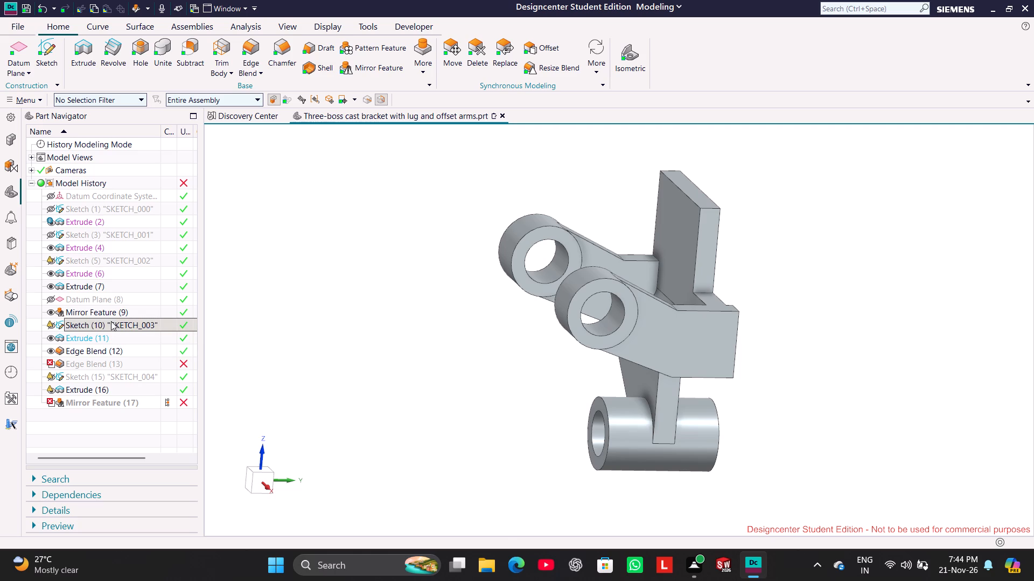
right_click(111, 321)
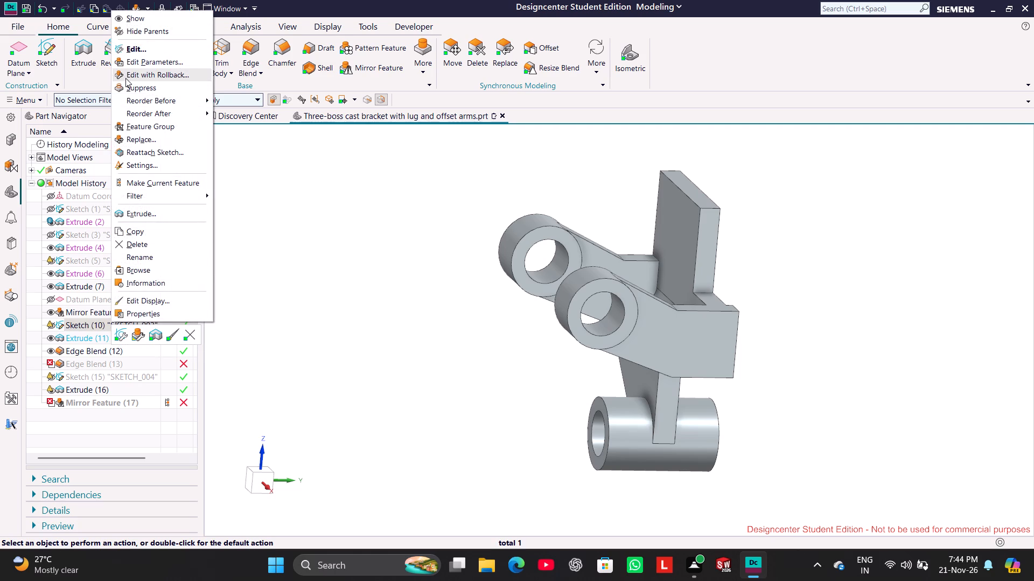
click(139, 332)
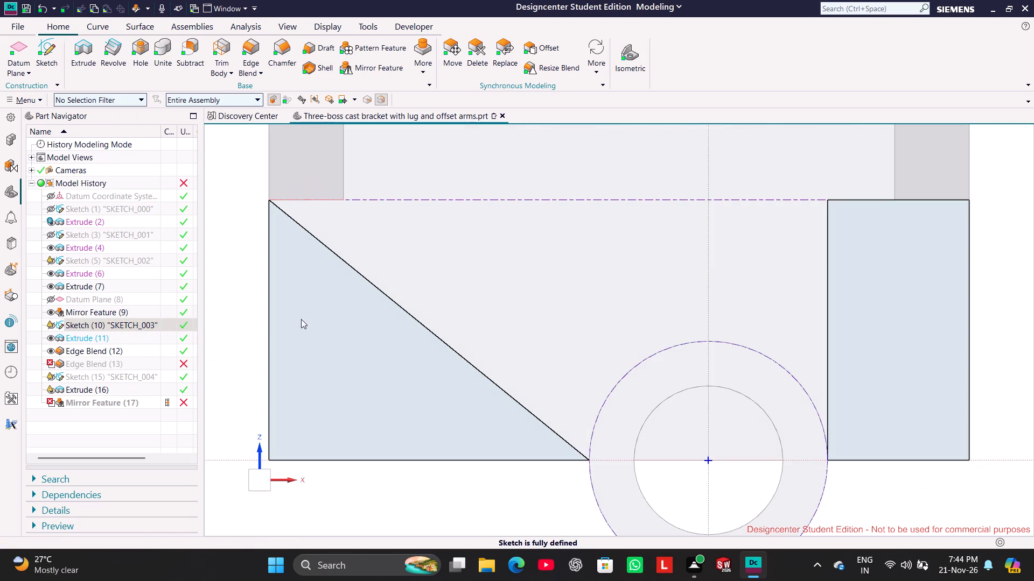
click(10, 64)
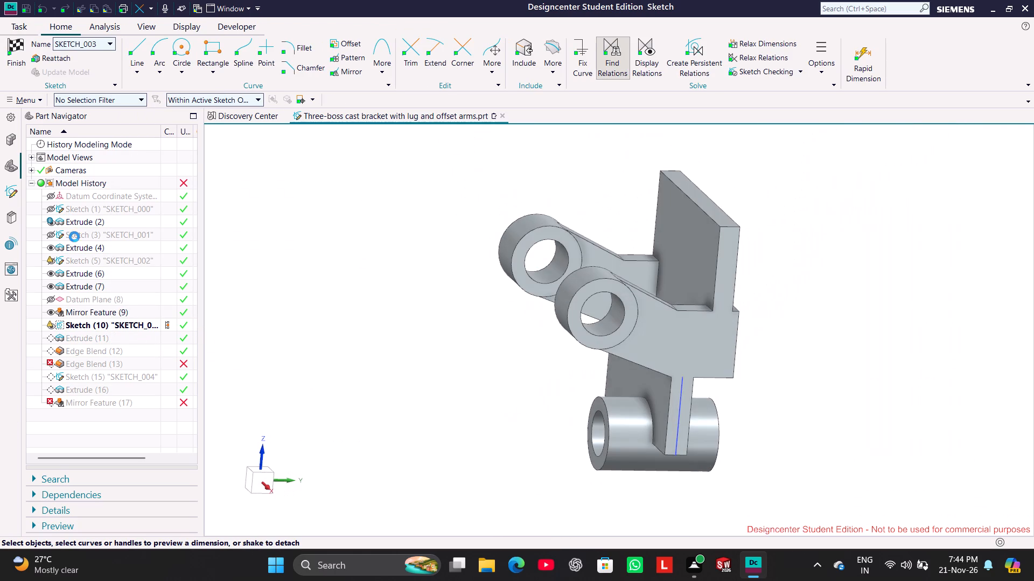
Open SKETCH_002 for editing and delete the vertical line closing the outer end of the arm profile.
right_click(96, 260)
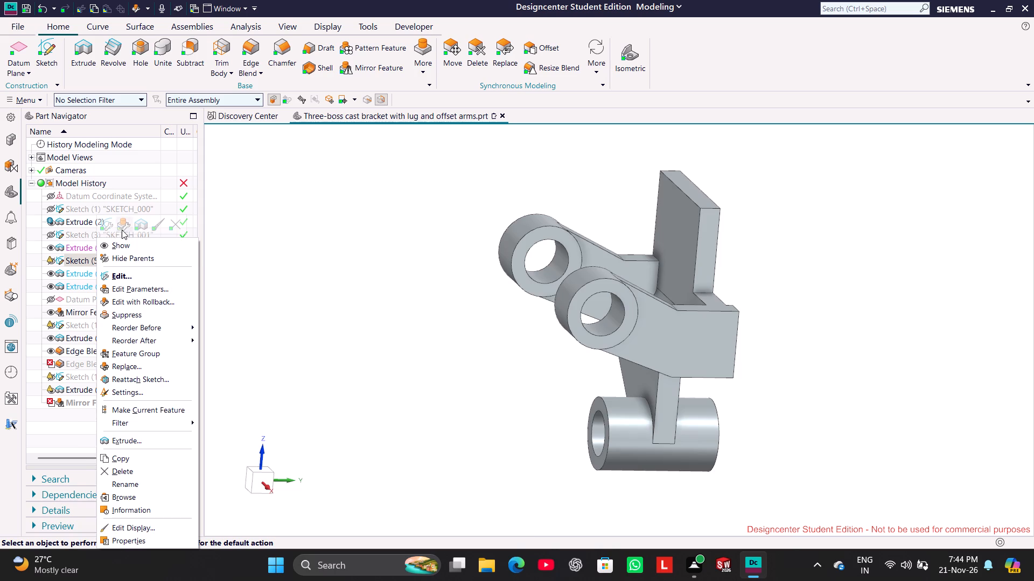
click(122, 229)
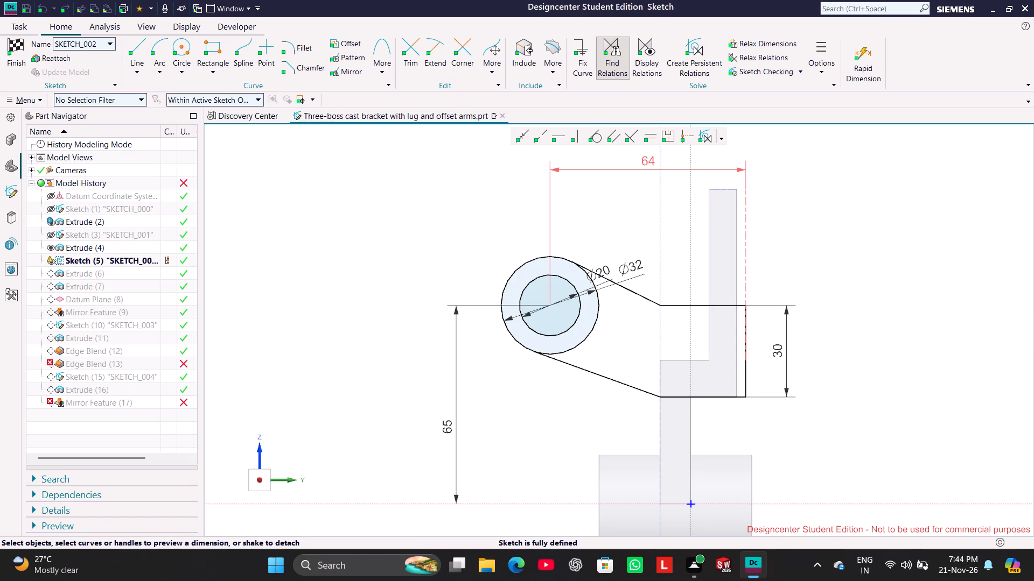
scroll(779, 338, up, 2)
click(727, 382)
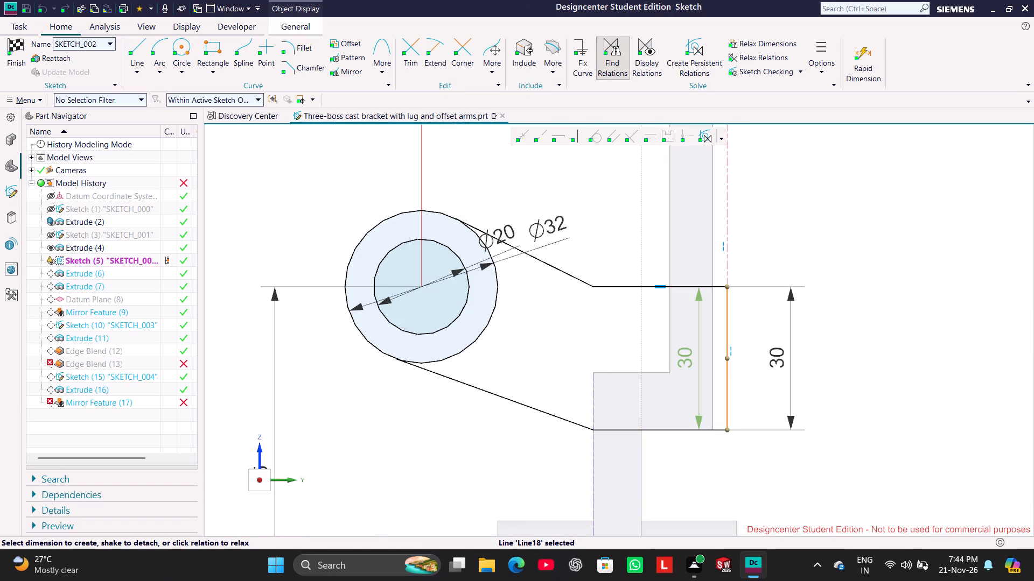
click(758, 335)
right_click(726, 394)
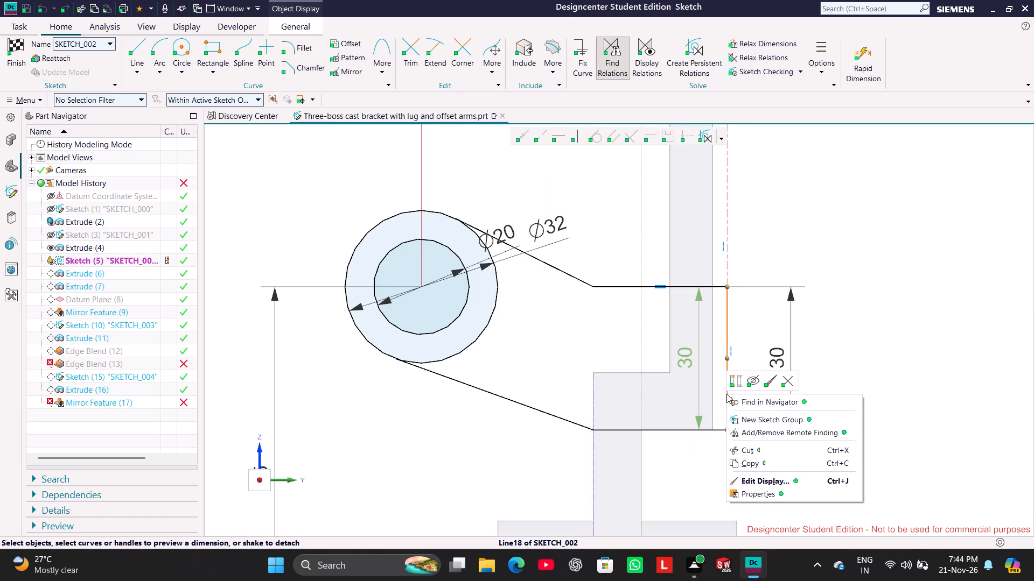
click(789, 385)
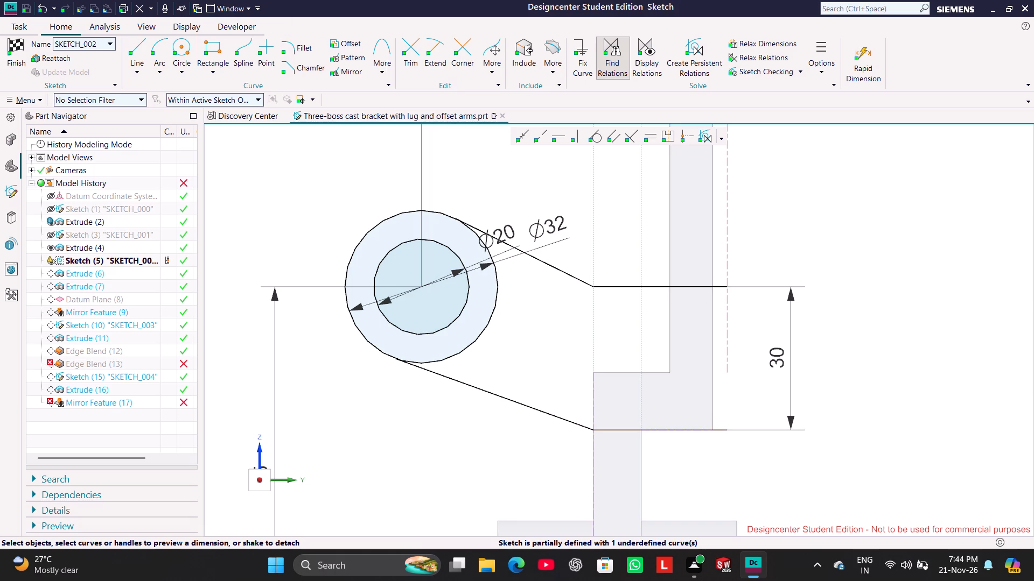
Draw a 30 mm vertical line along the plate's outer face, from the arm's bottom line to its top line.
click(138, 51)
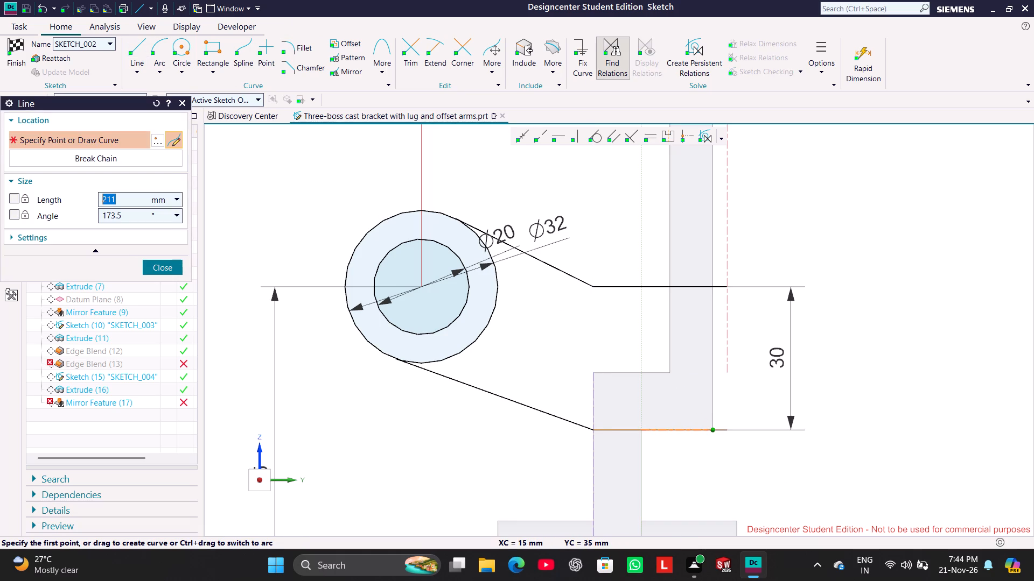
click(712, 425)
click(711, 284)
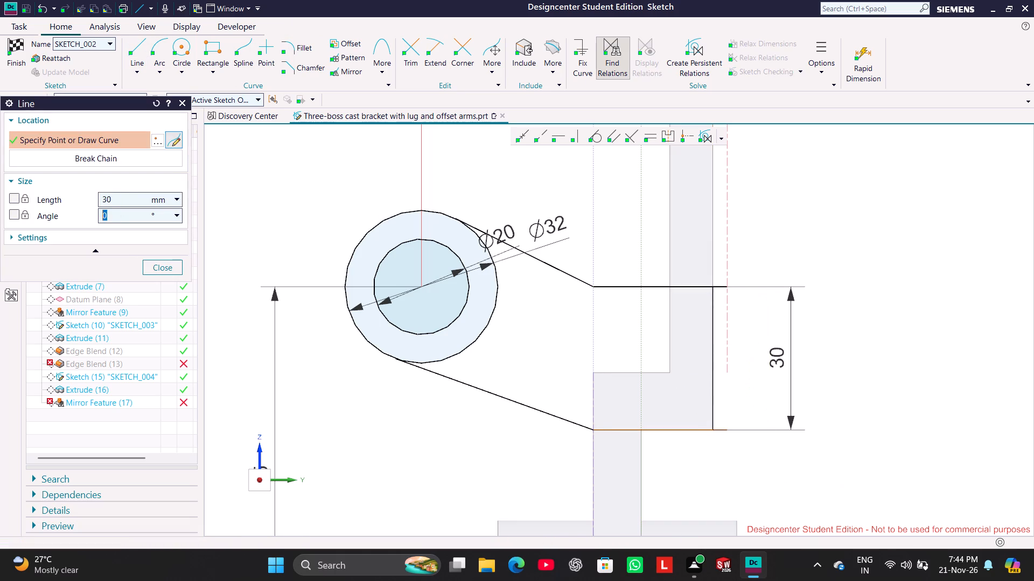
click(156, 262)
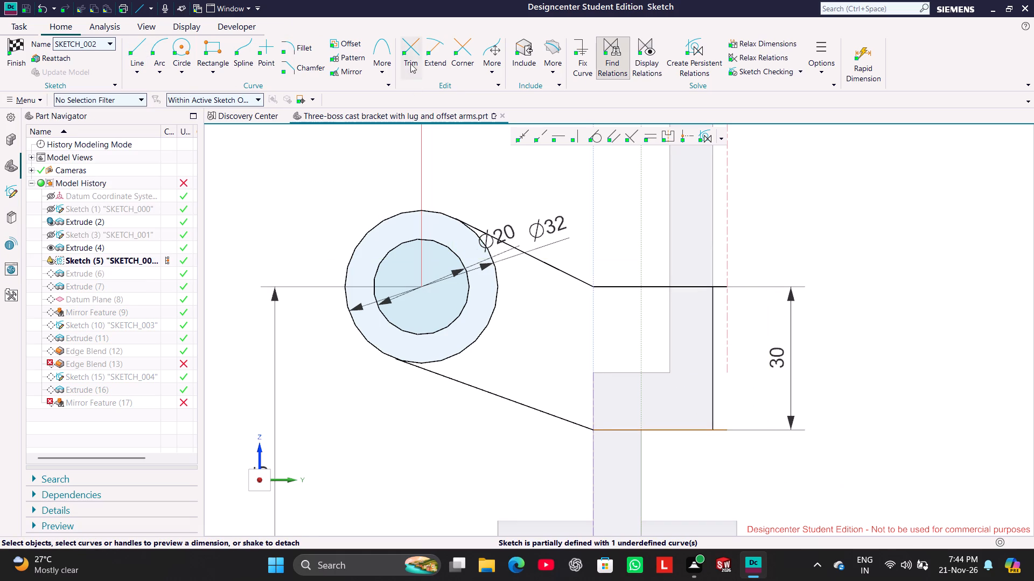
Trim the ends of the arm's bottom and top lines that project past the new vertical line.
click(410, 61)
scroll(760, 384, up, 2)
drag(706, 483, 698, 431)
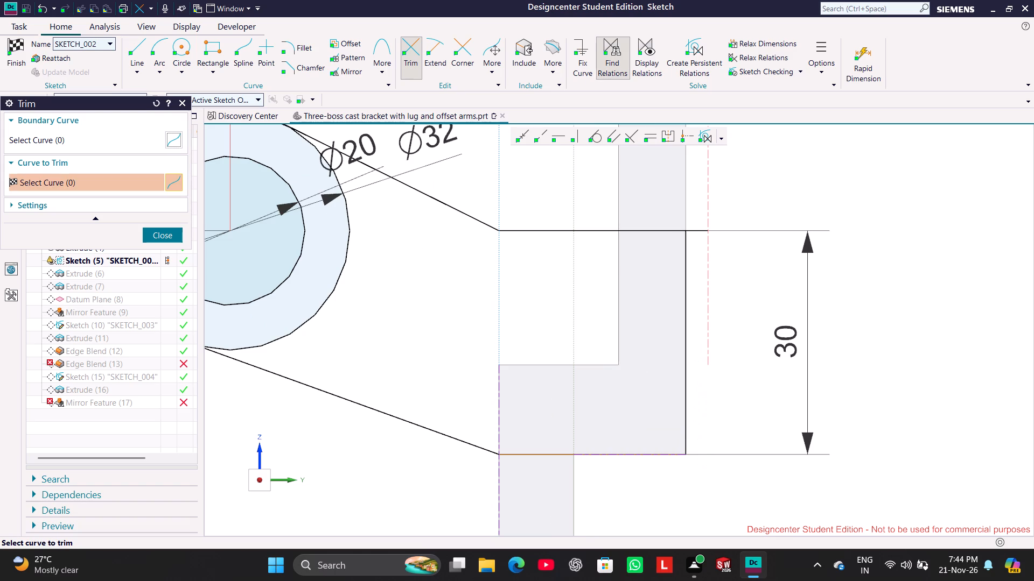
drag(698, 268, 697, 217)
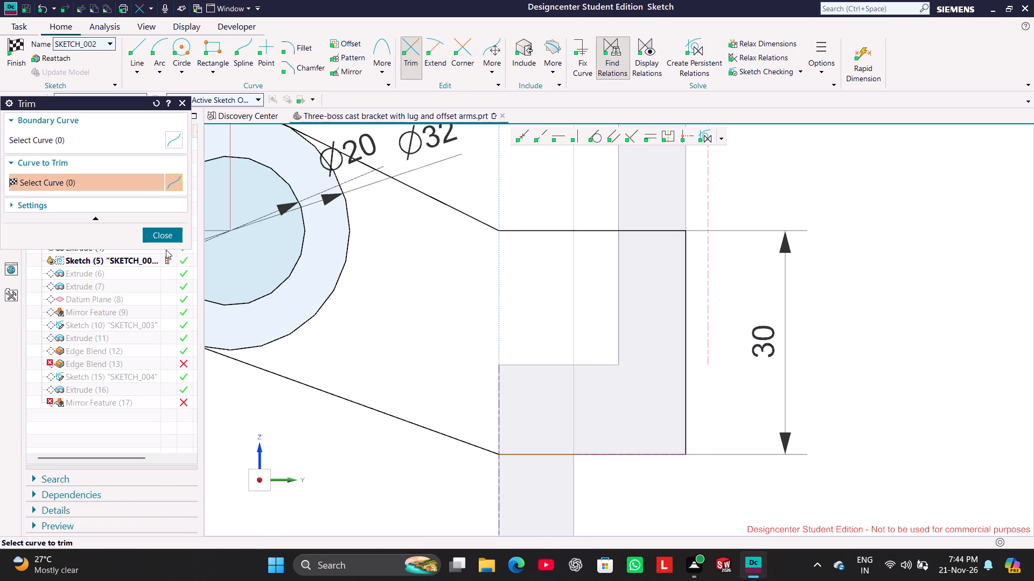
click(163, 230)
scroll(588, 276, down, 4)
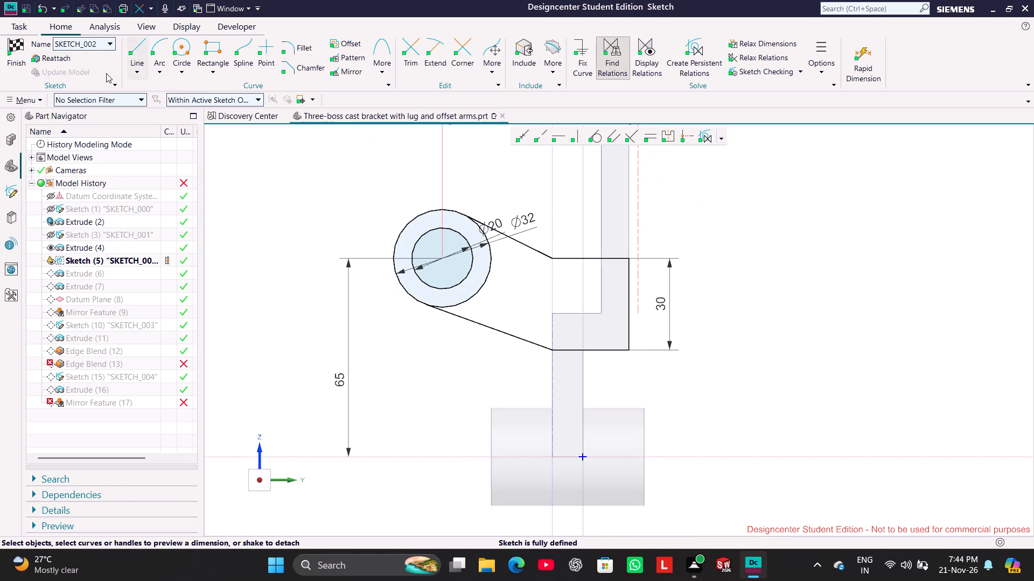
Try to finish the arm sketch, accepting the closed arm profile as the defining section of Extrude (6).
click(23, 53)
click(450, 316)
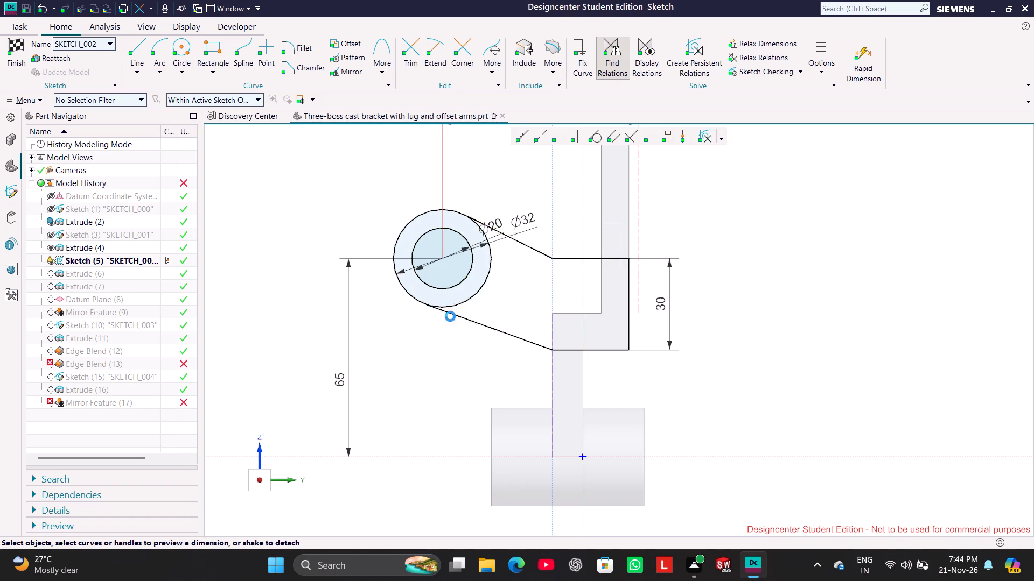
click(111, 296)
click(15, 56)
click(451, 315)
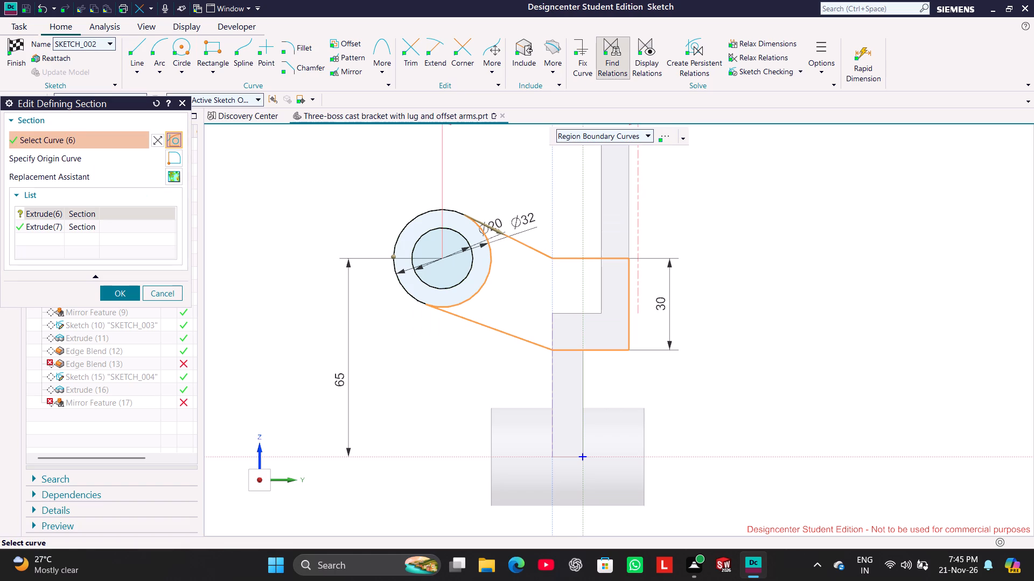
click(63, 212)
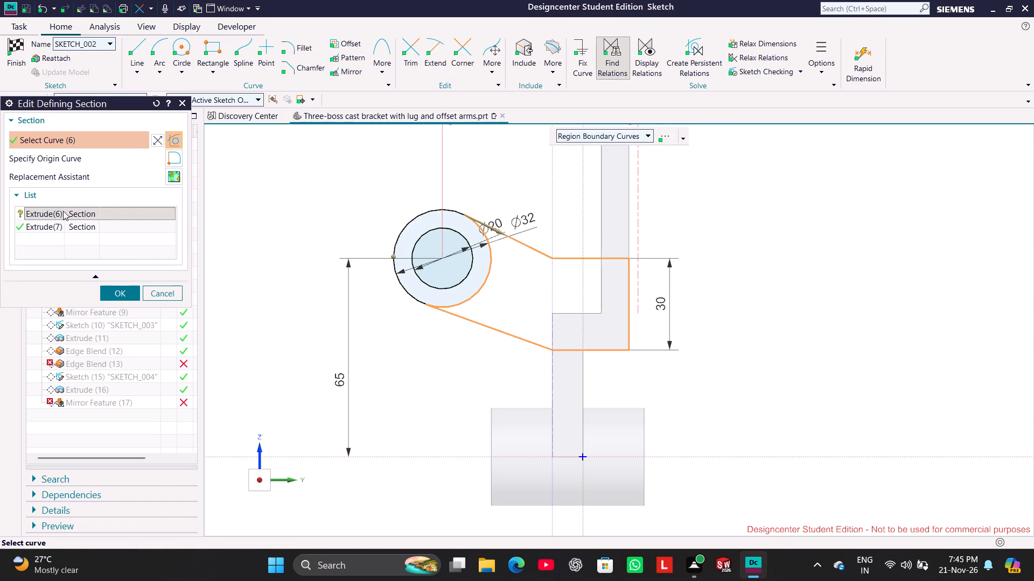
click(63, 211)
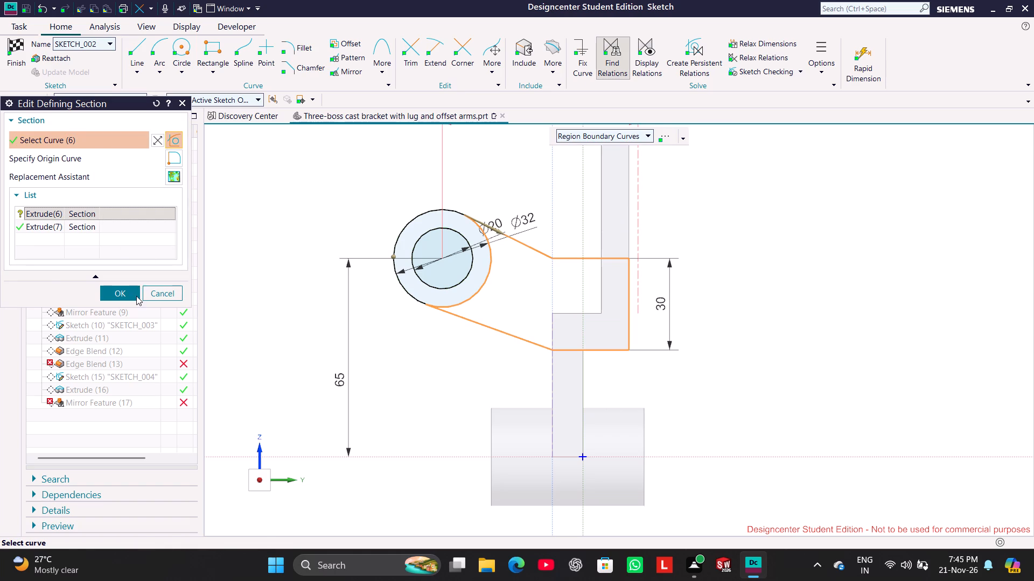
click(136, 296)
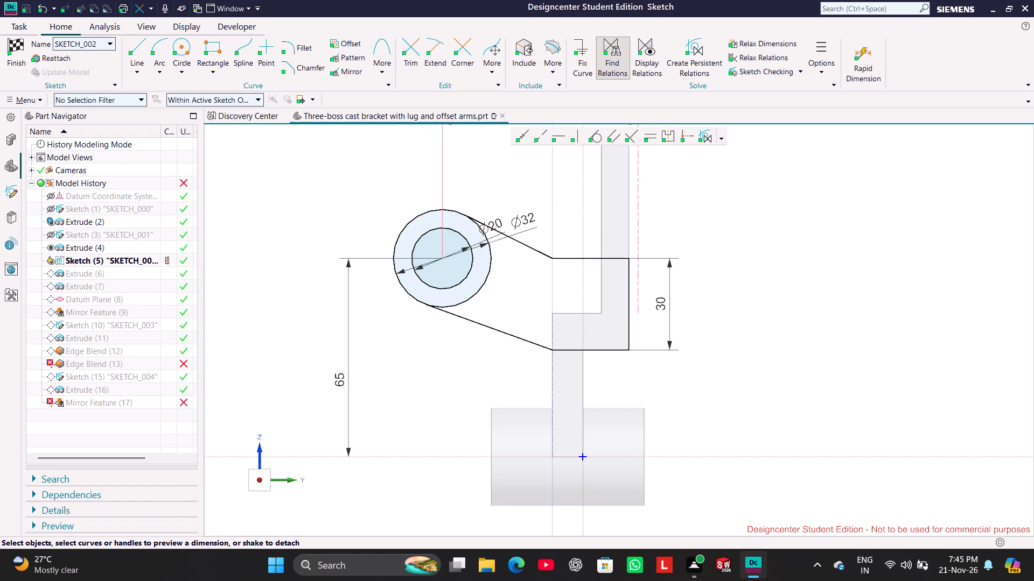
Delete the horizontal dimension between the boss centre and the dashed included edge.
shift+middle_drag(734, 217, 737, 286)
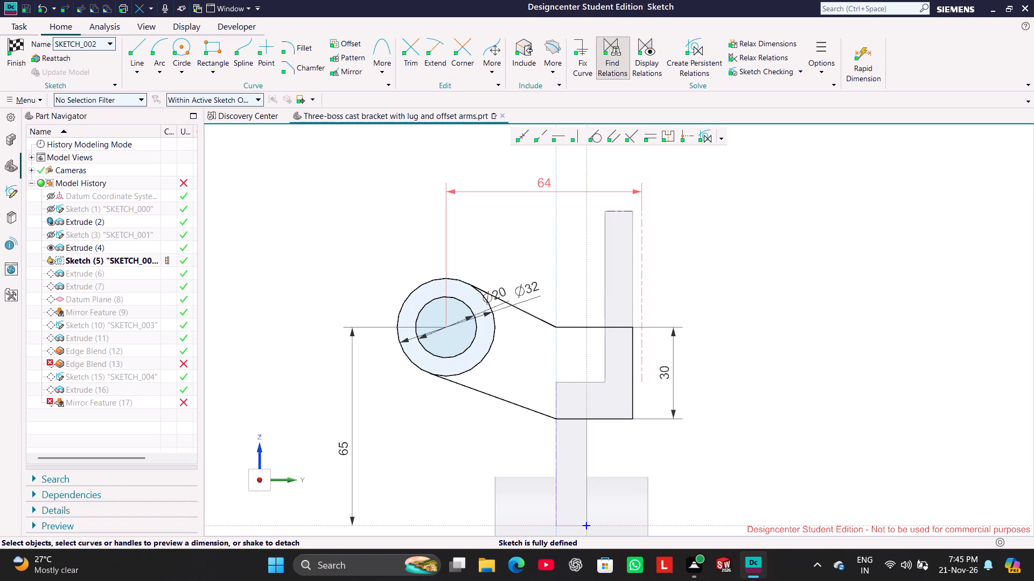
right_click(543, 185)
click(606, 175)
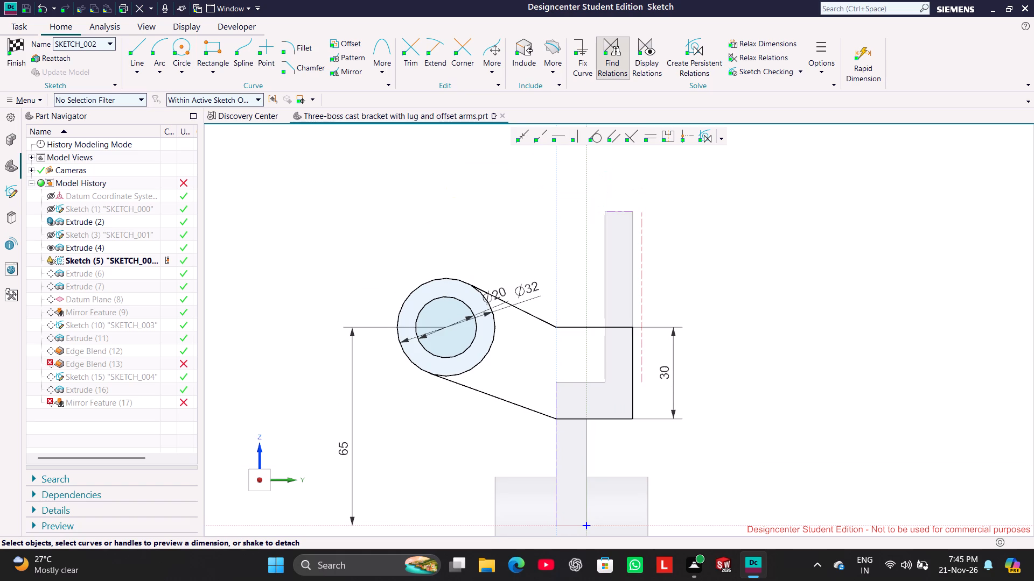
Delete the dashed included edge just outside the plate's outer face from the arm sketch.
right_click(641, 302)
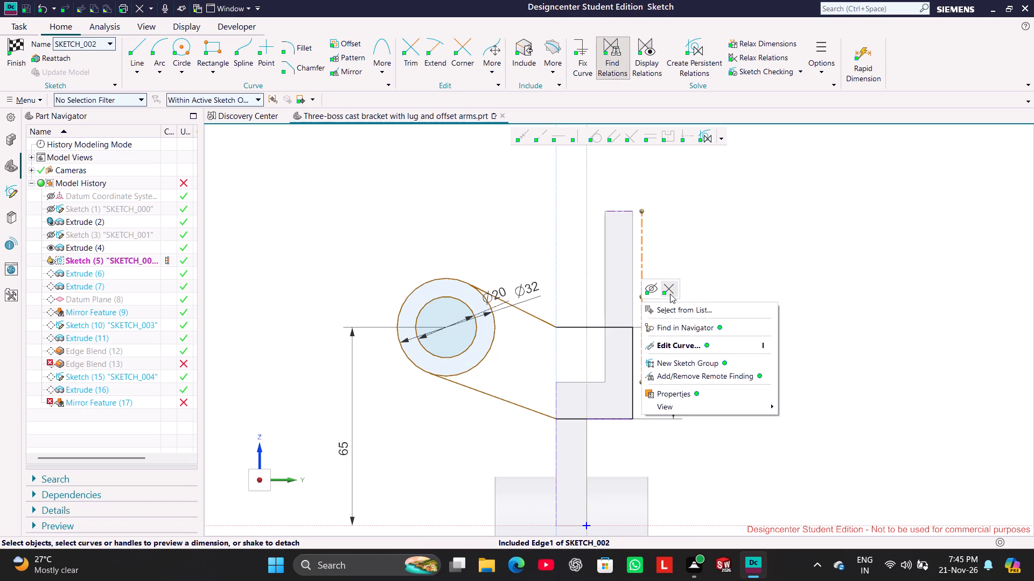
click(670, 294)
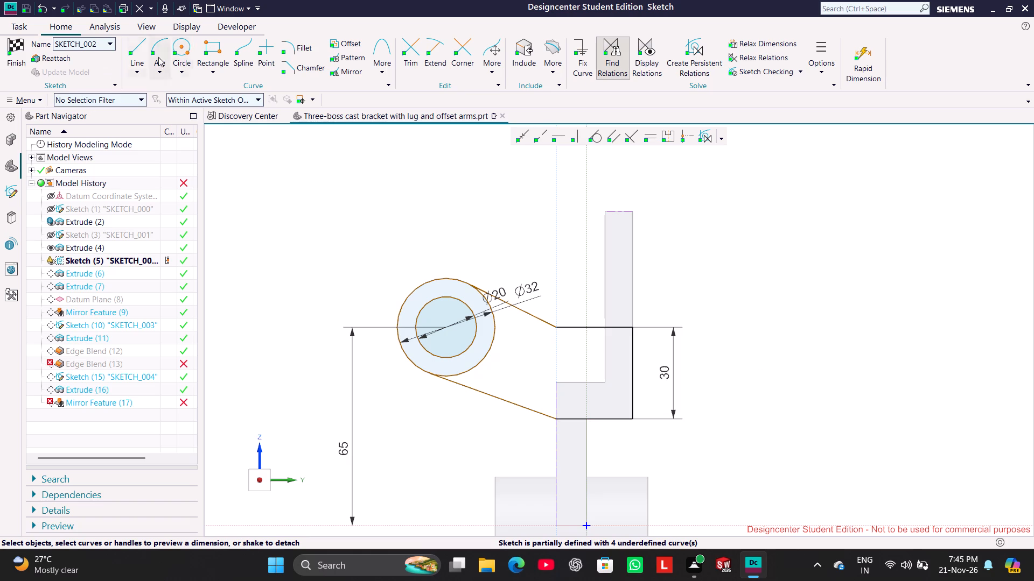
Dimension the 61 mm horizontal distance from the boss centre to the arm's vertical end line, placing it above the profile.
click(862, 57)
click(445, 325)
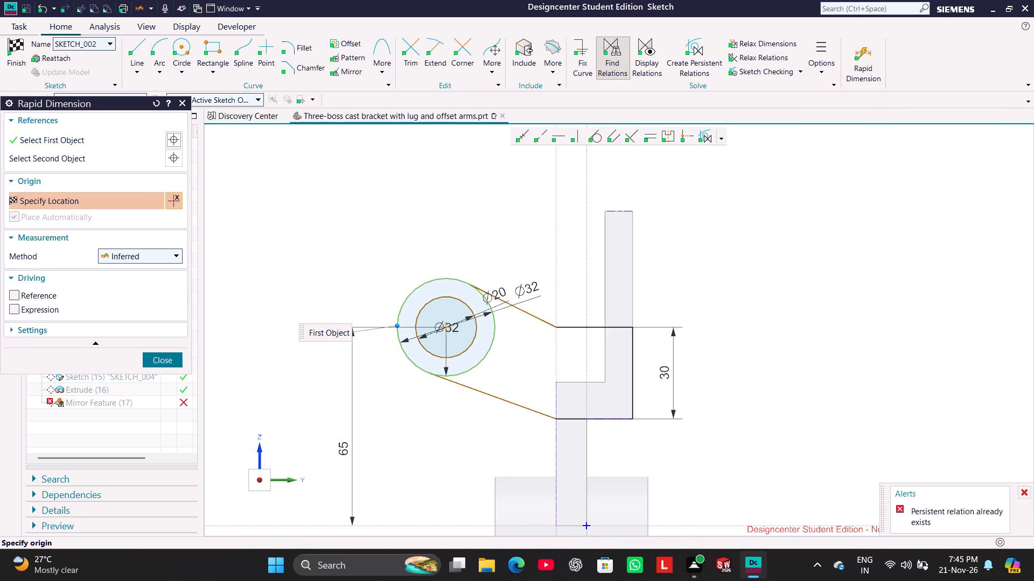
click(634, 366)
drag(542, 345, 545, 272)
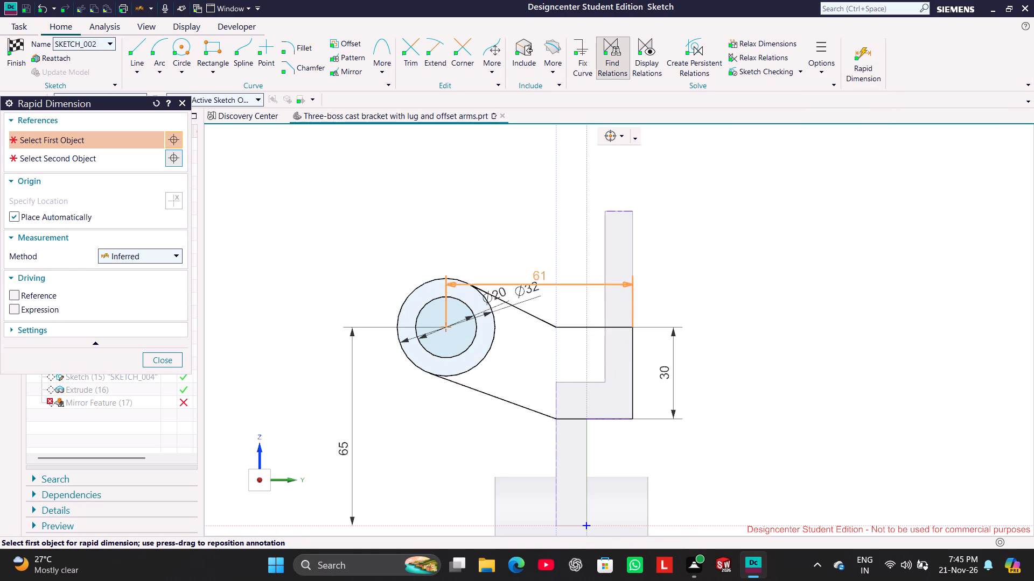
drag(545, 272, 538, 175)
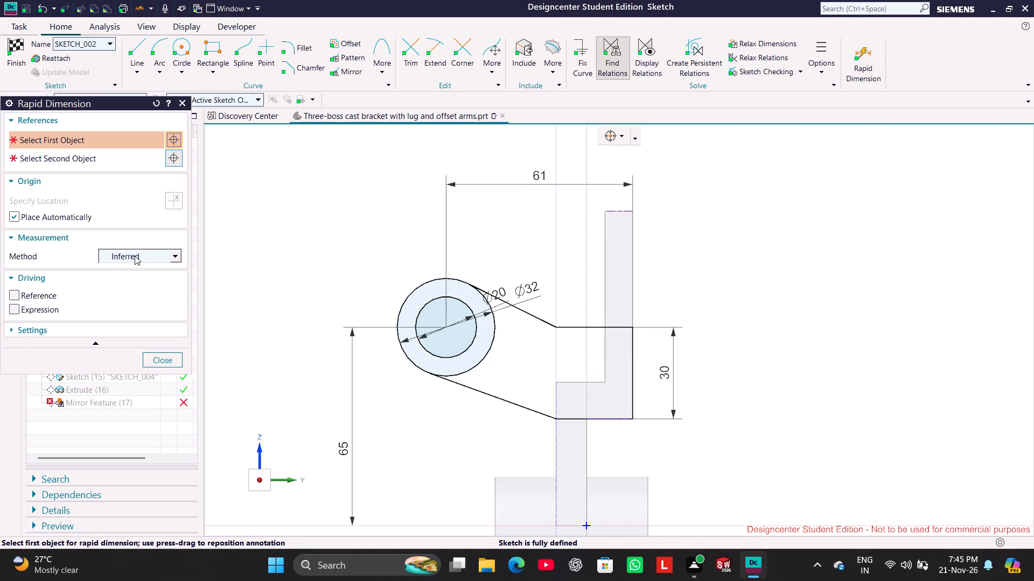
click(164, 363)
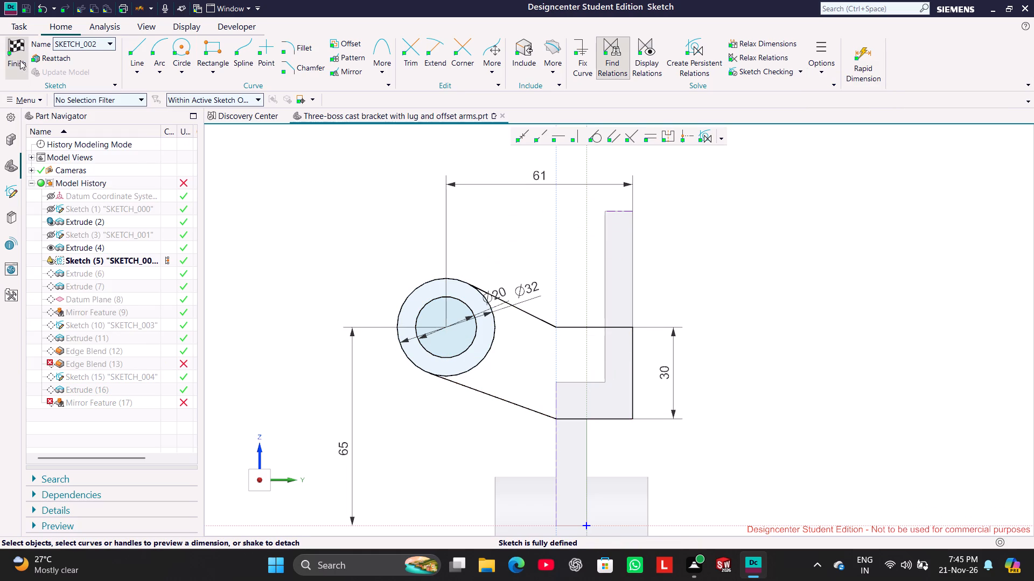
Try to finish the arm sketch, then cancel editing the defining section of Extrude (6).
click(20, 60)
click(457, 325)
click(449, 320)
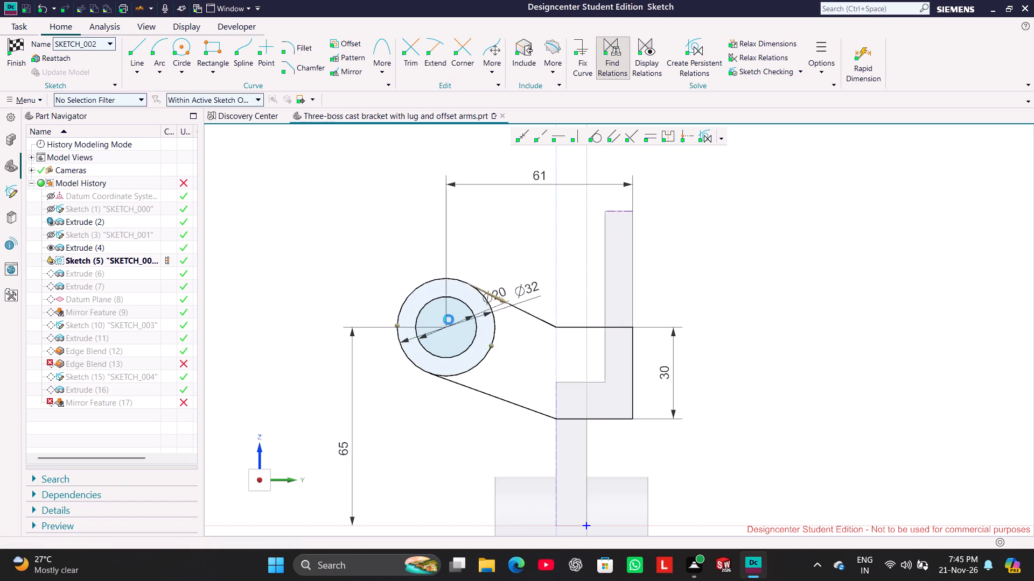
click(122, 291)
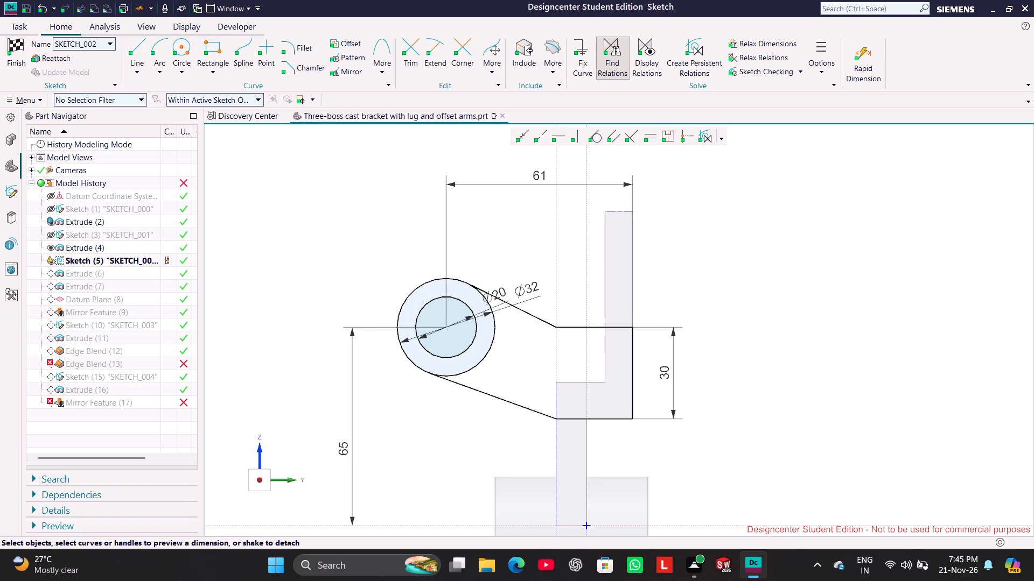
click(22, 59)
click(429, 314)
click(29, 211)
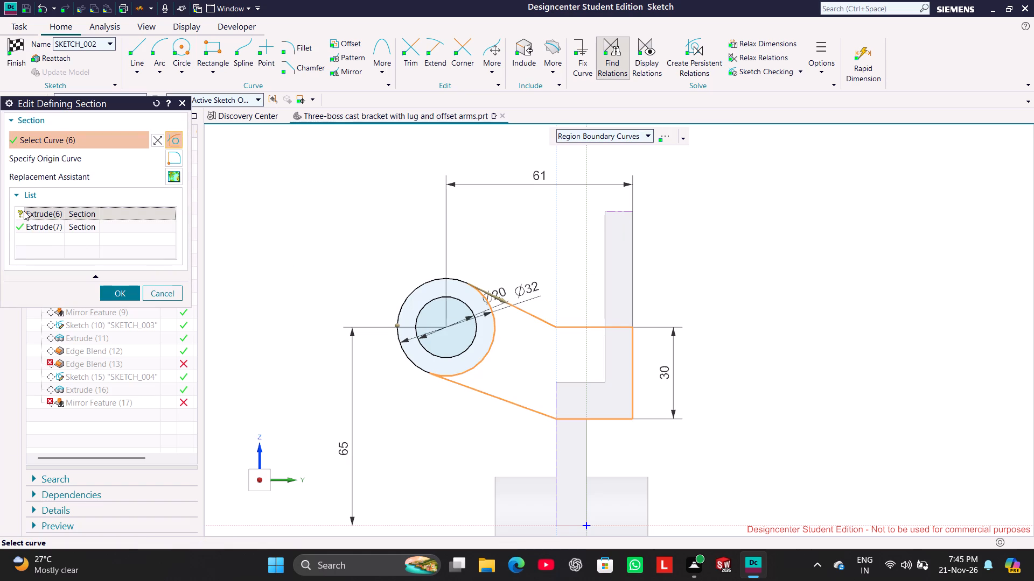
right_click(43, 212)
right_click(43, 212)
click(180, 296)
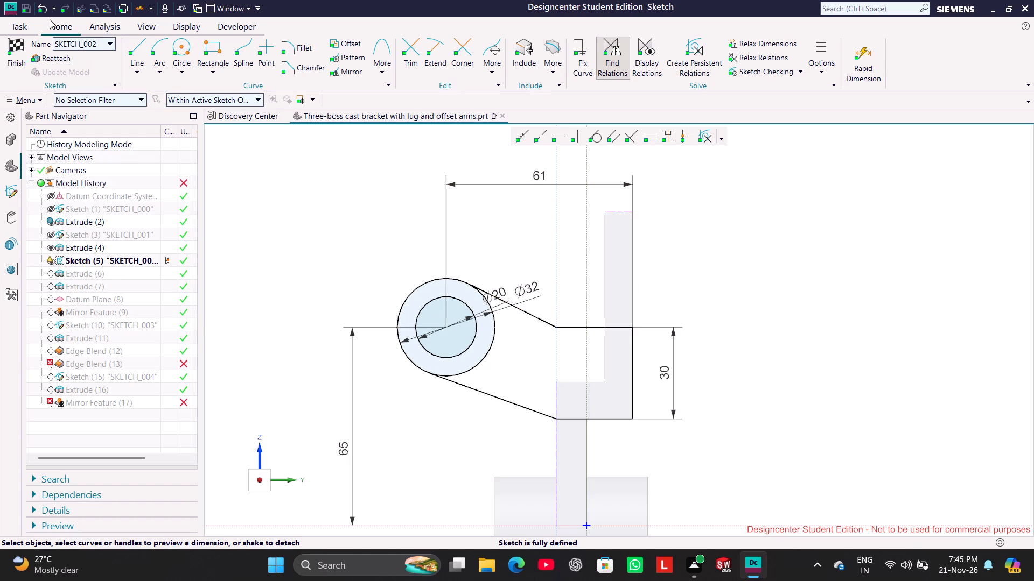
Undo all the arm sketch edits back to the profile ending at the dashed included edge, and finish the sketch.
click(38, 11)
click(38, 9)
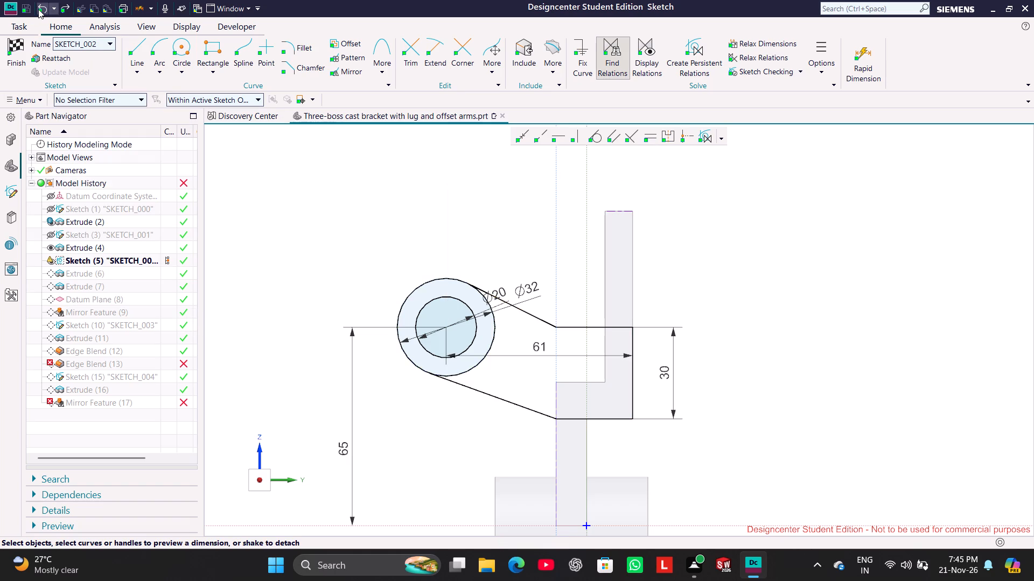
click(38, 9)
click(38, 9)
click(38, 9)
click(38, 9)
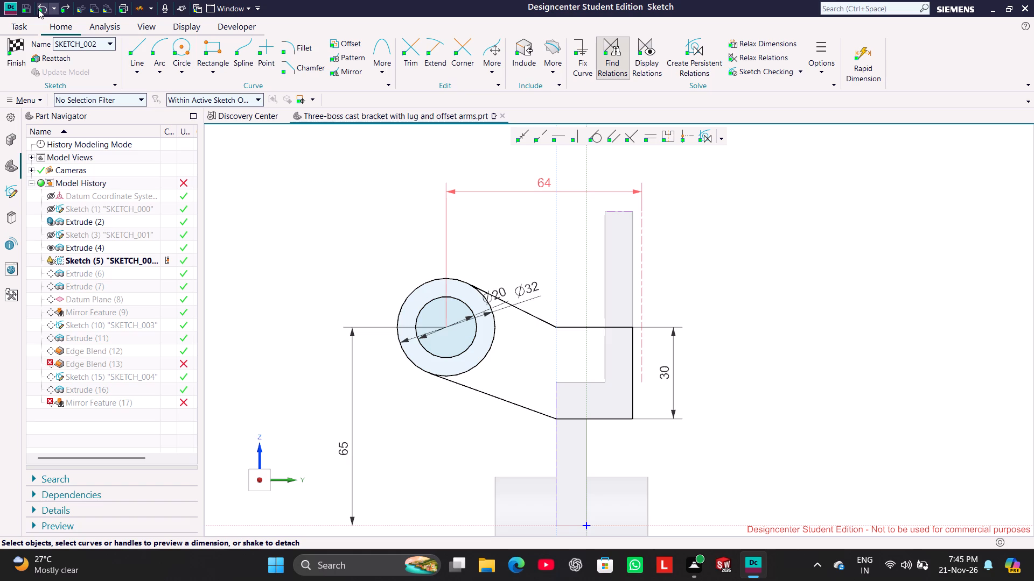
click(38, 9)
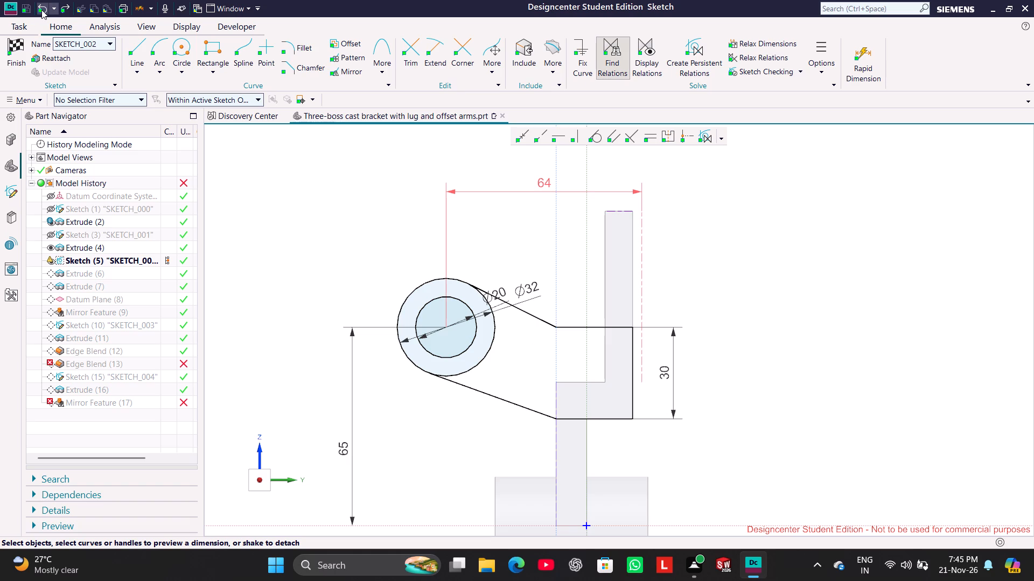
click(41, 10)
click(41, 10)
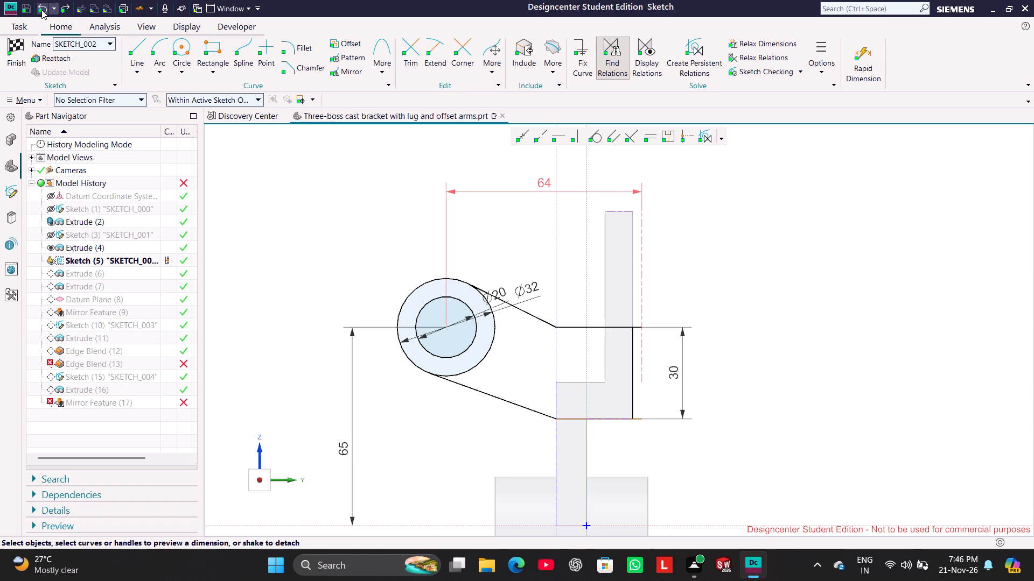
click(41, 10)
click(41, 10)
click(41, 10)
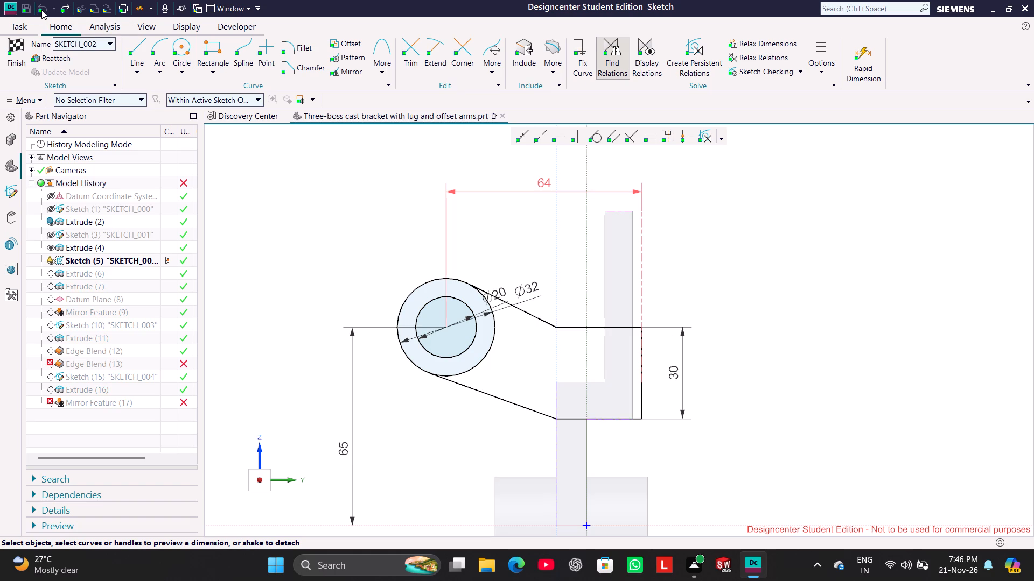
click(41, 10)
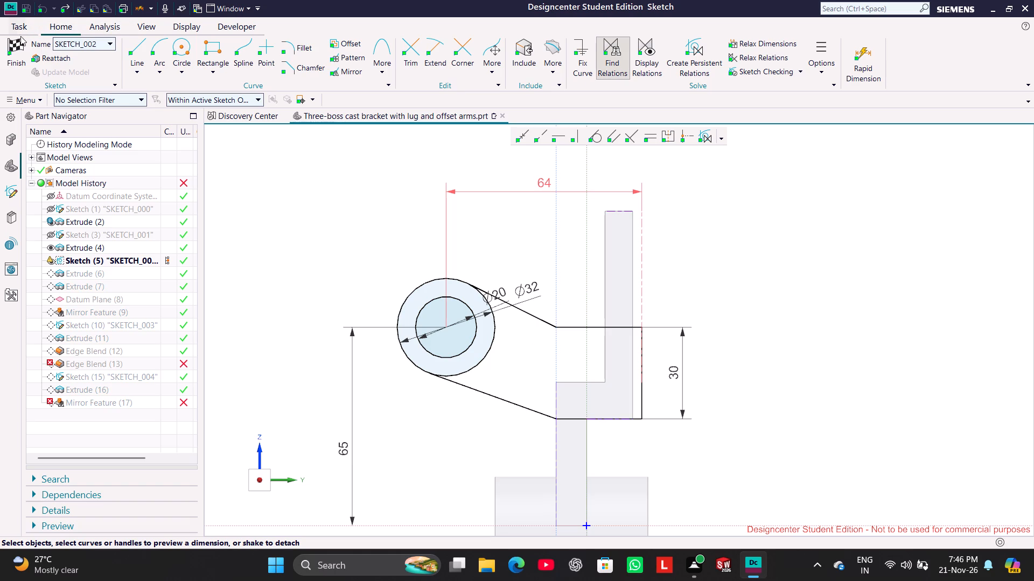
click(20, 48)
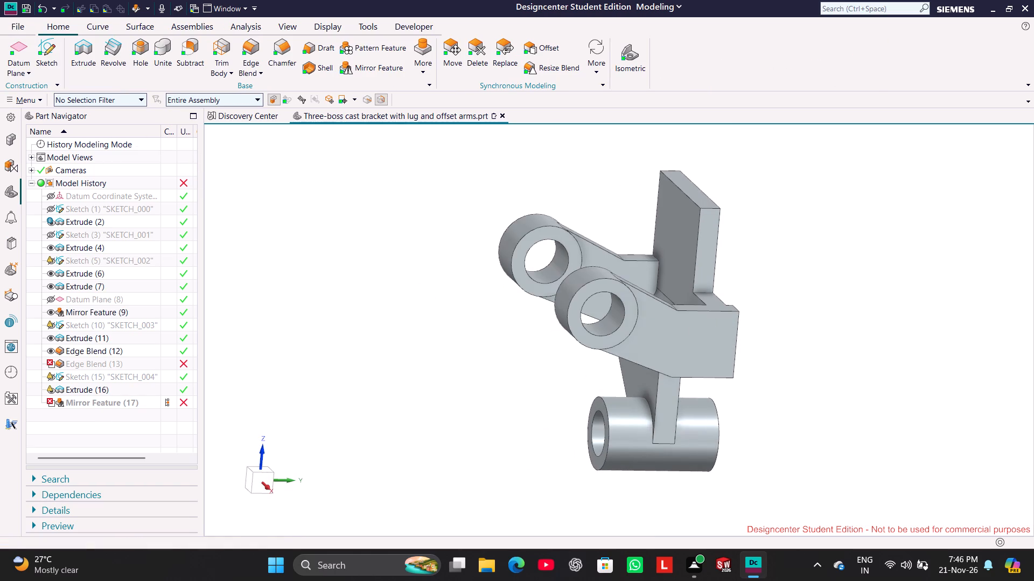
Inspect the section and extrusion settings of Extrude (6) from several sides, and close it without changes.
right_click(89, 274)
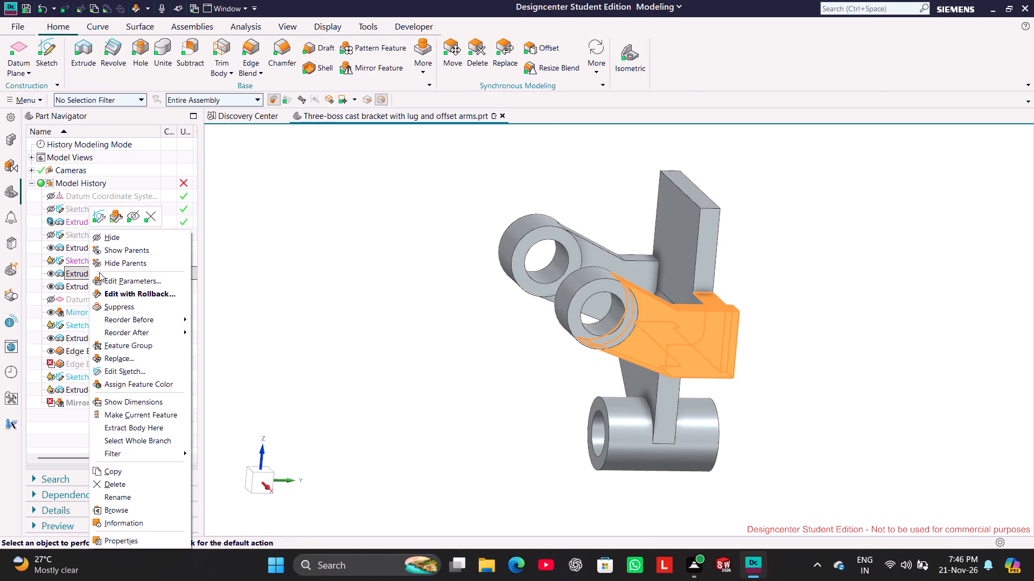
click(113, 219)
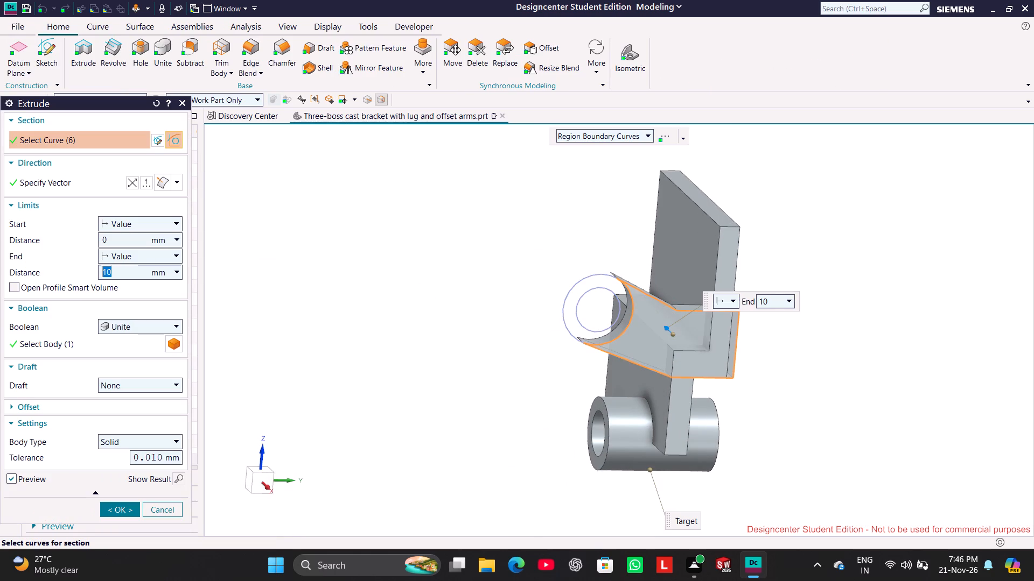
middle_drag(467, 378, 445, 339)
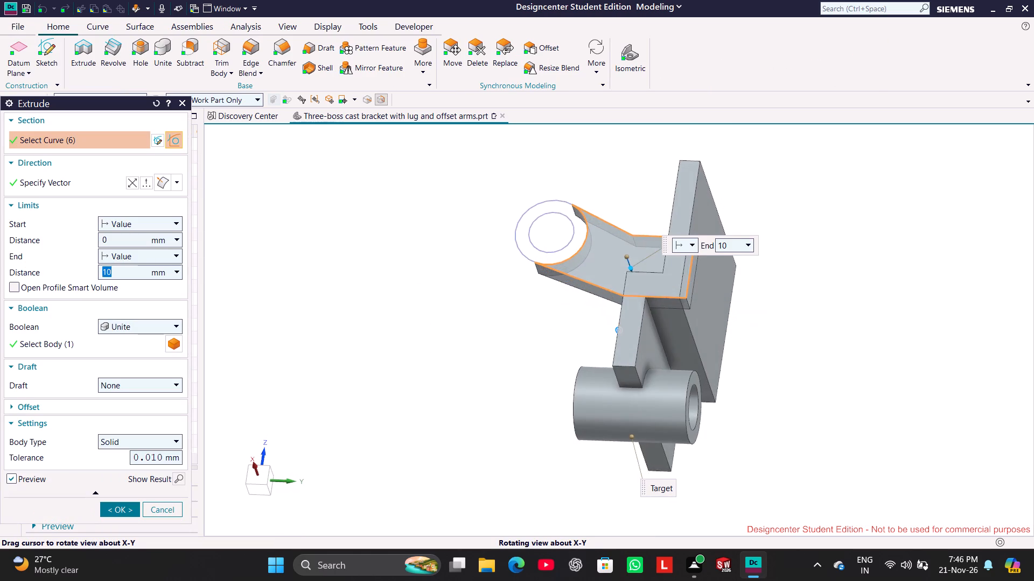
middle_drag(445, 339, 425, 352)
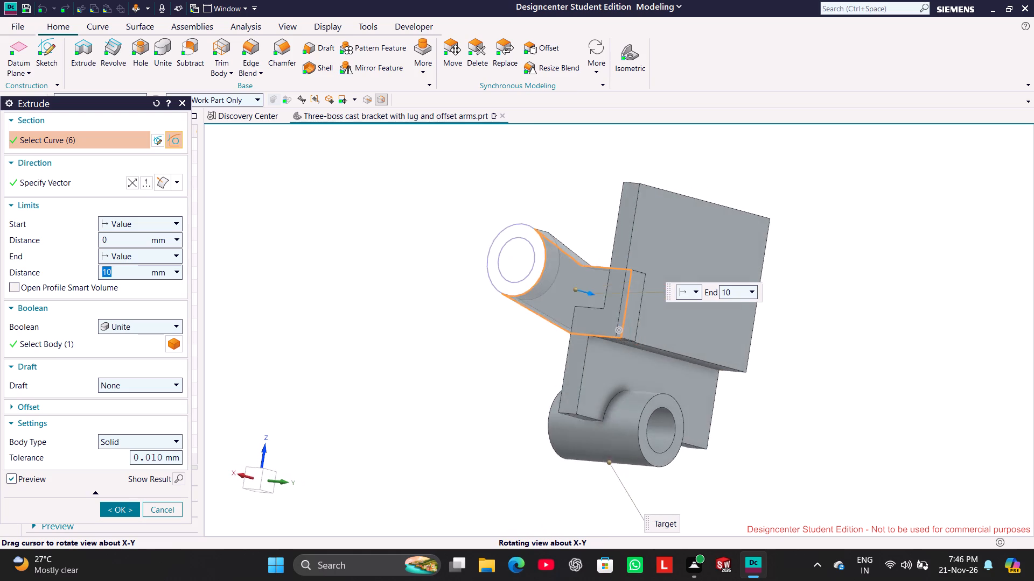
middle_drag(425, 352, 451, 365)
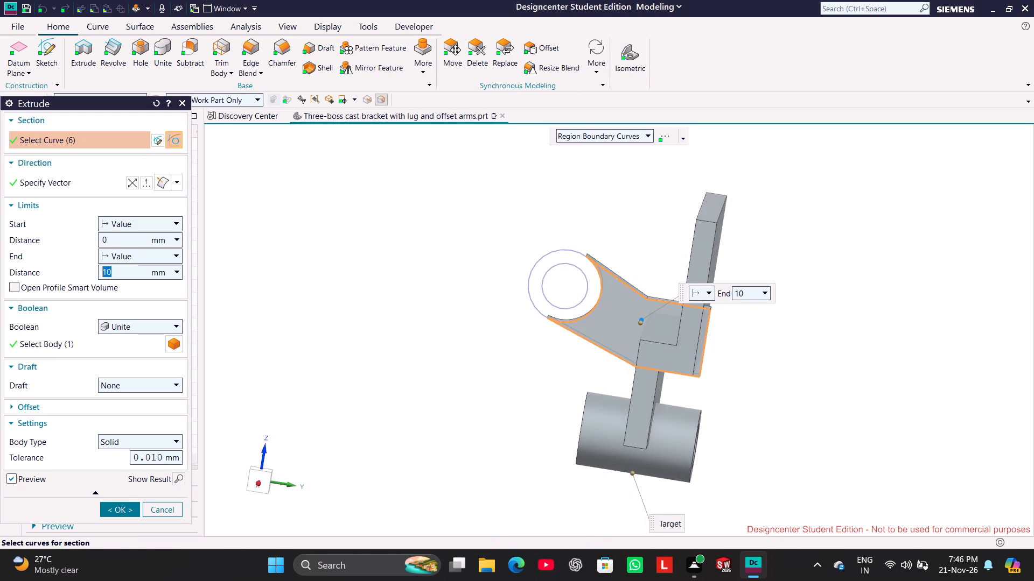
click(179, 102)
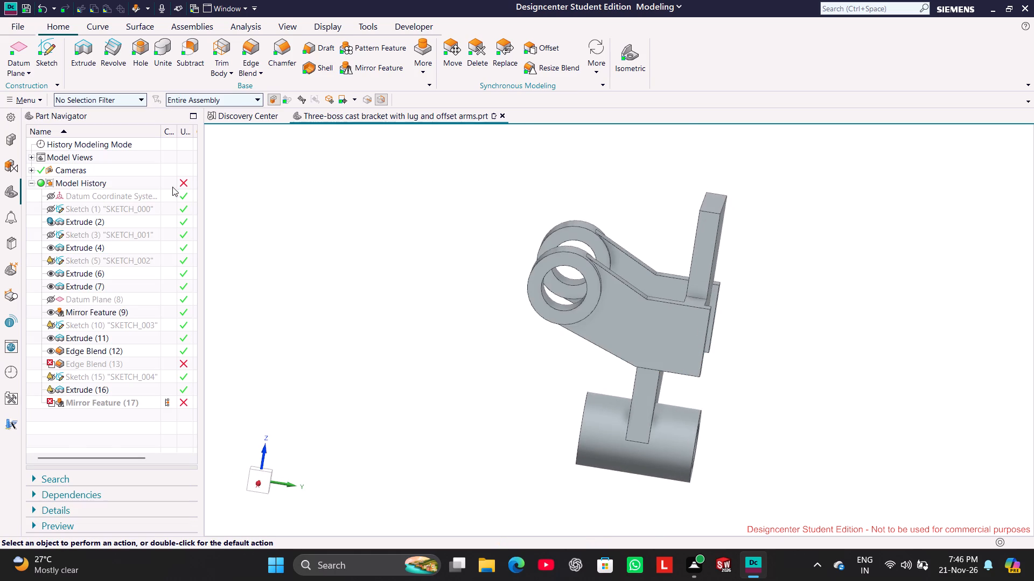
Delete the arm feature Extrude (6), accepting the effect on dependent features, and close the update report.
right_click(96, 274)
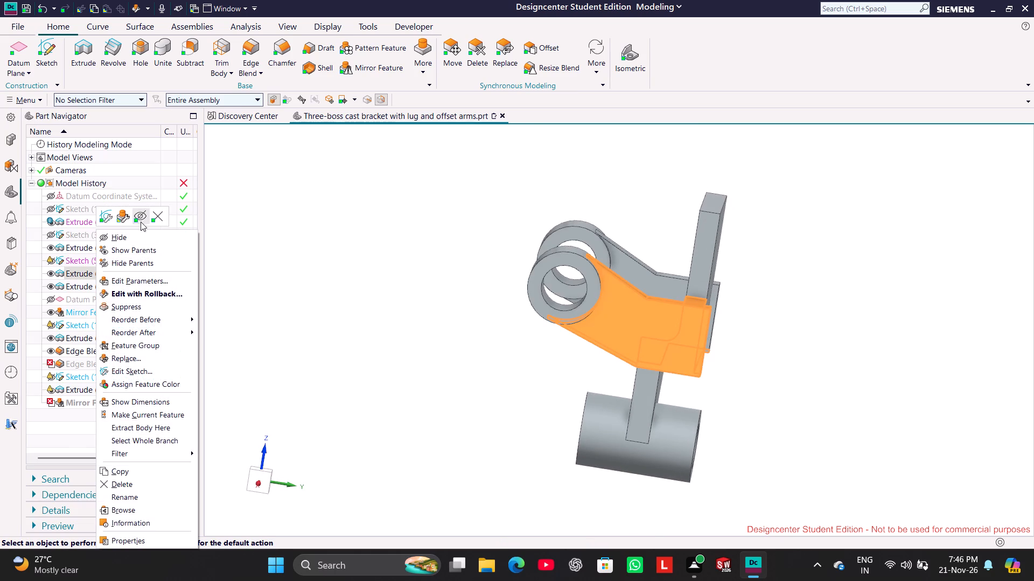
click(156, 216)
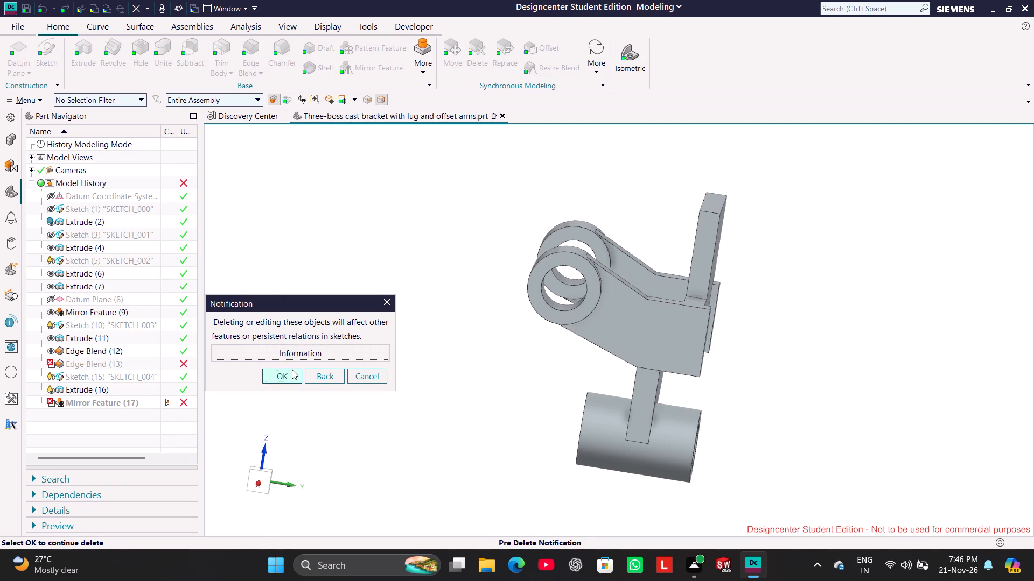
click(292, 371)
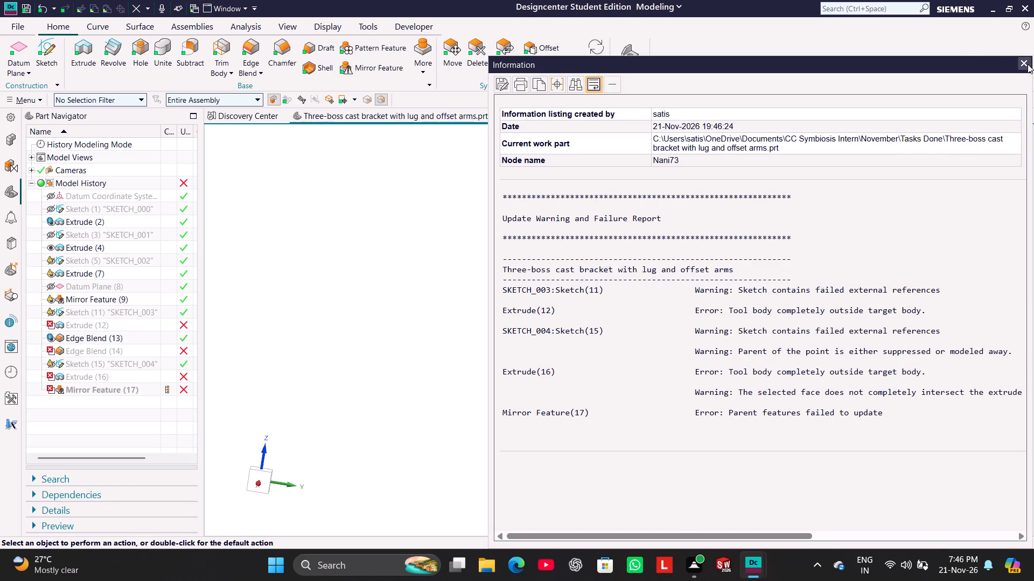
click(1028, 64)
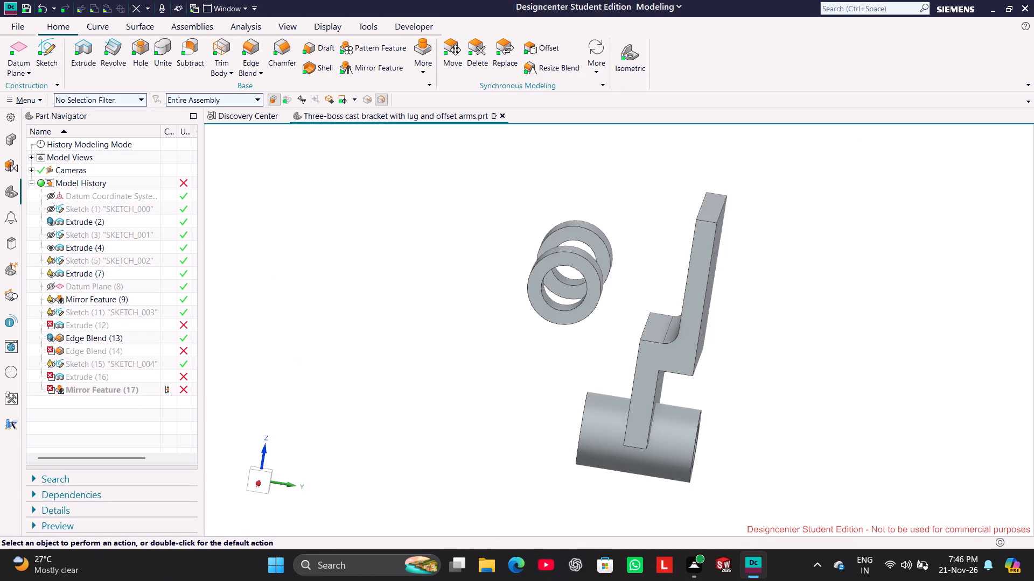
Examine the remaining bodies and the section and target of the subtracting Extrude (12), leaving it unchanged.
middle_drag(443, 280, 450, 248)
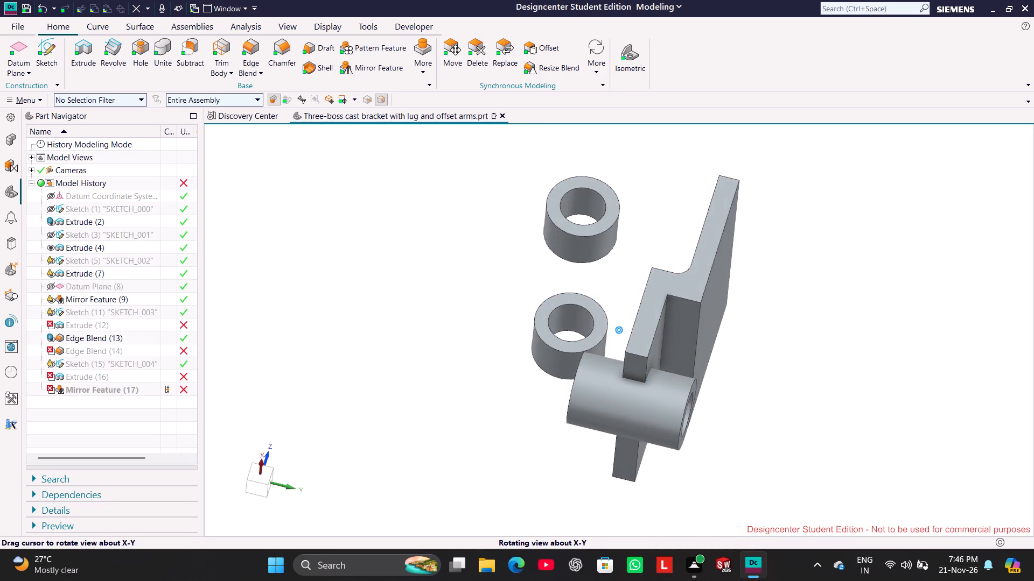
middle_drag(450, 248, 454, 281)
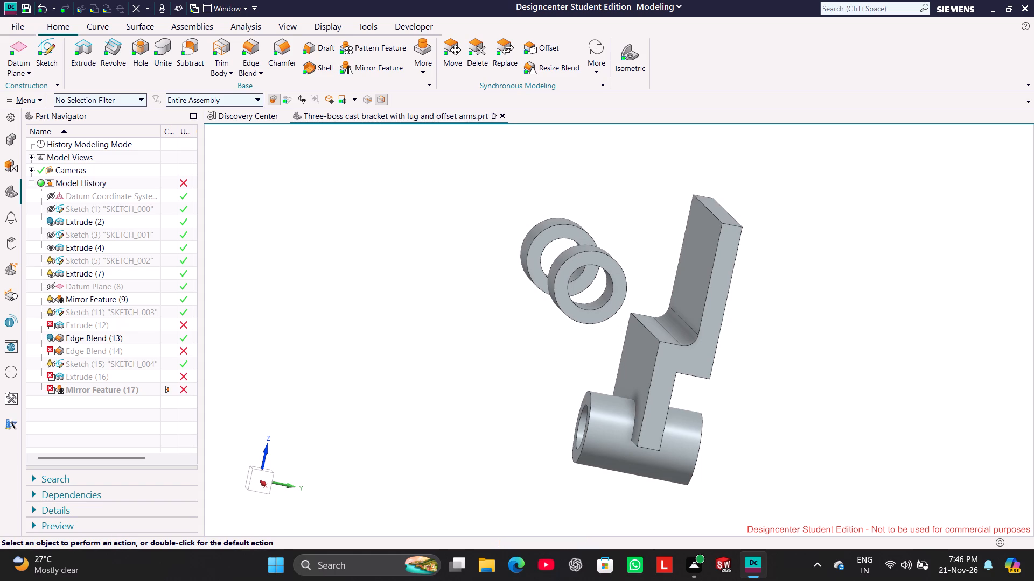
click(96, 325)
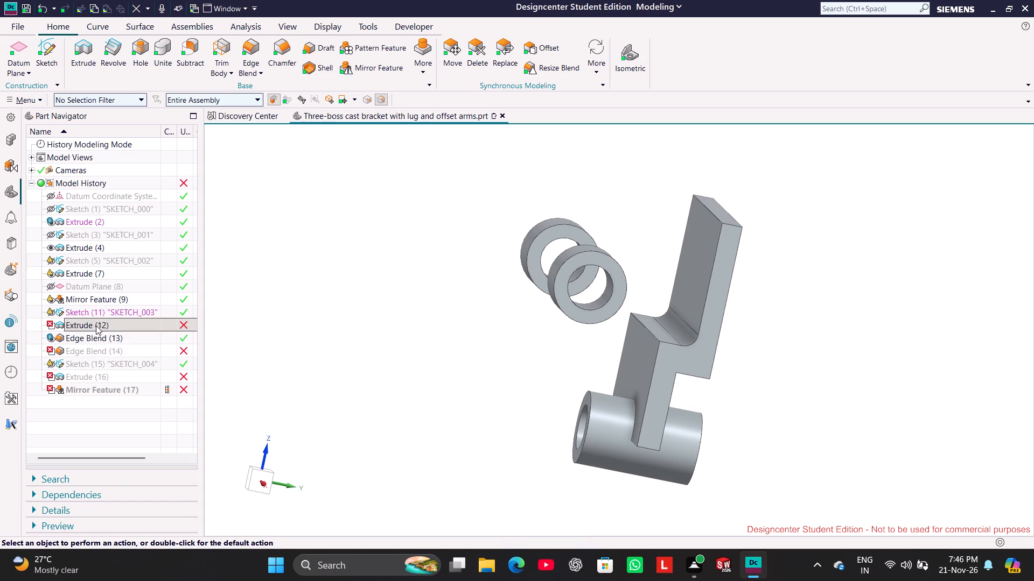
double_click(96, 325)
right_click(96, 325)
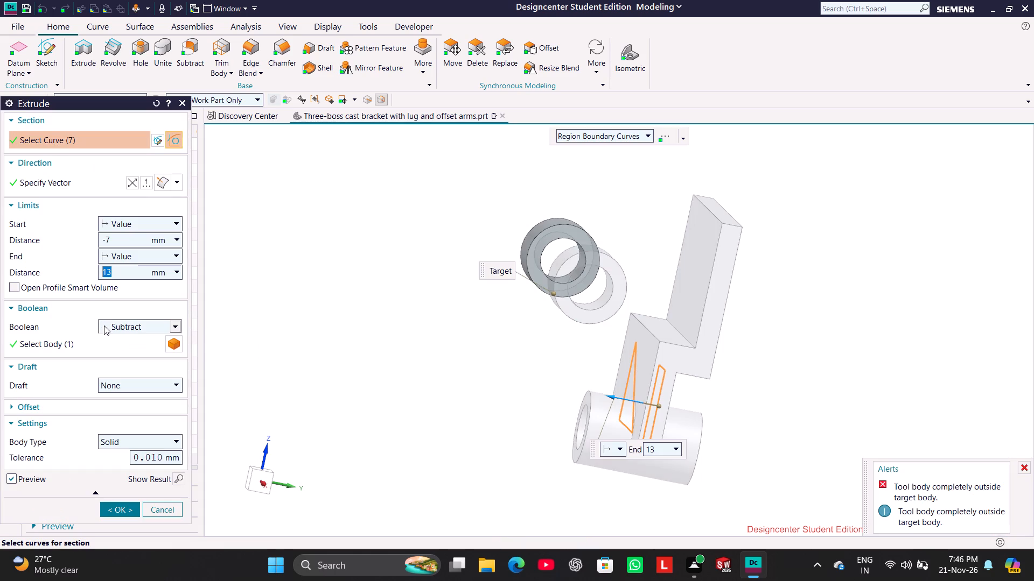
click(183, 100)
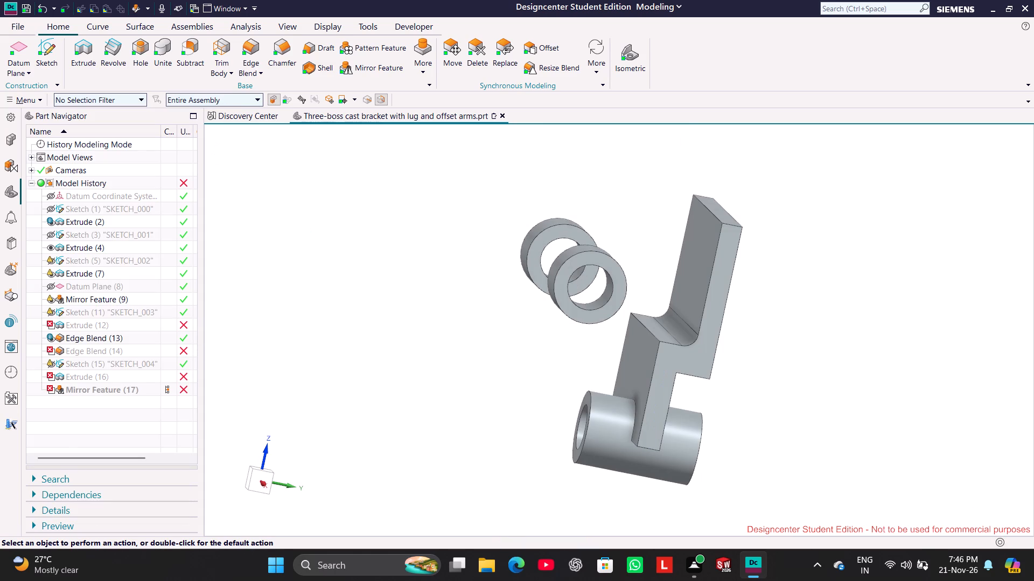
In the arm sketch SKETCH_002, relax dimensions and relations and move the profile's vertical end line inward, about 2.5 mm short of the plate's outer edge.
right_click(116, 260)
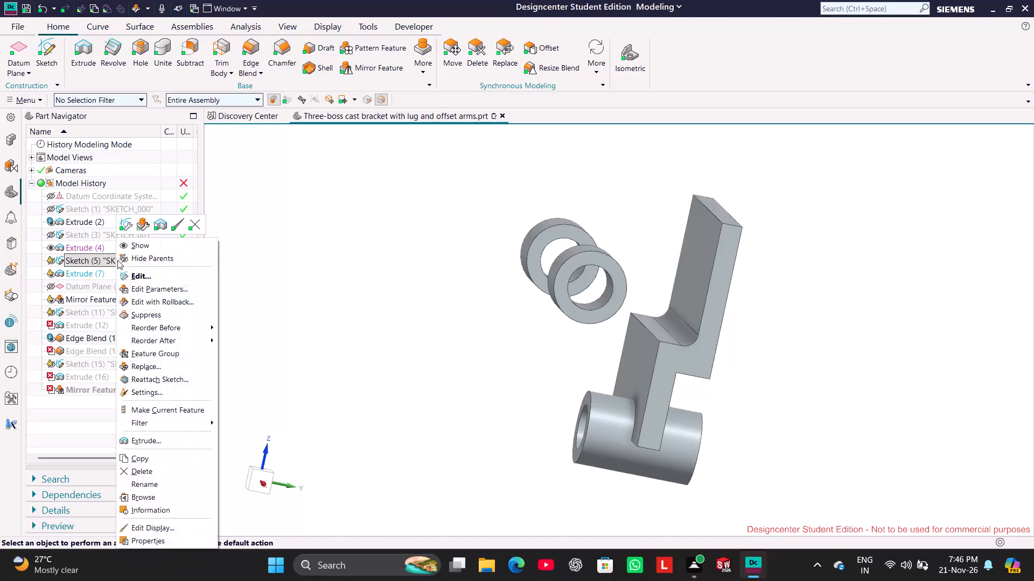
click(139, 225)
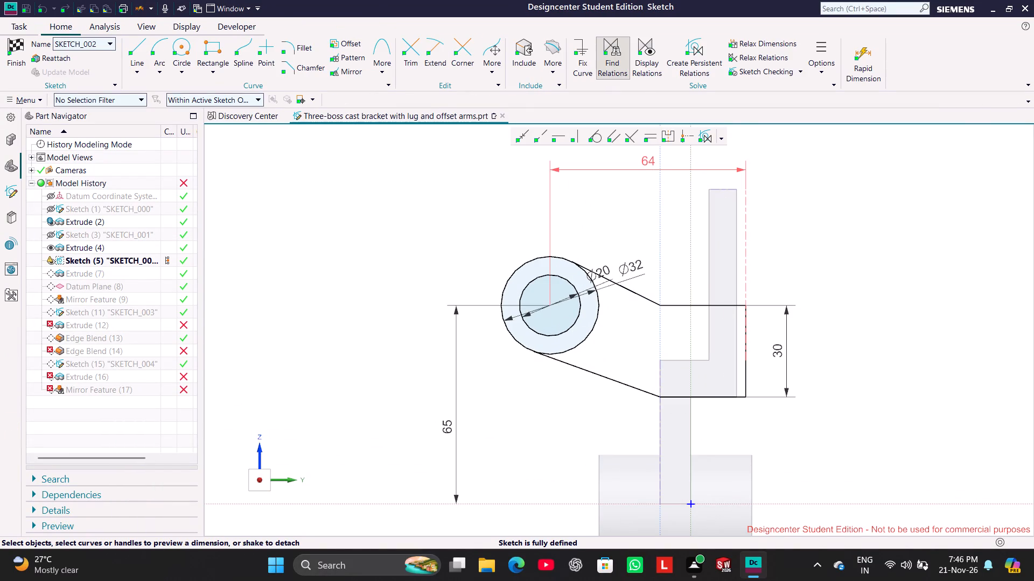
click(749, 387)
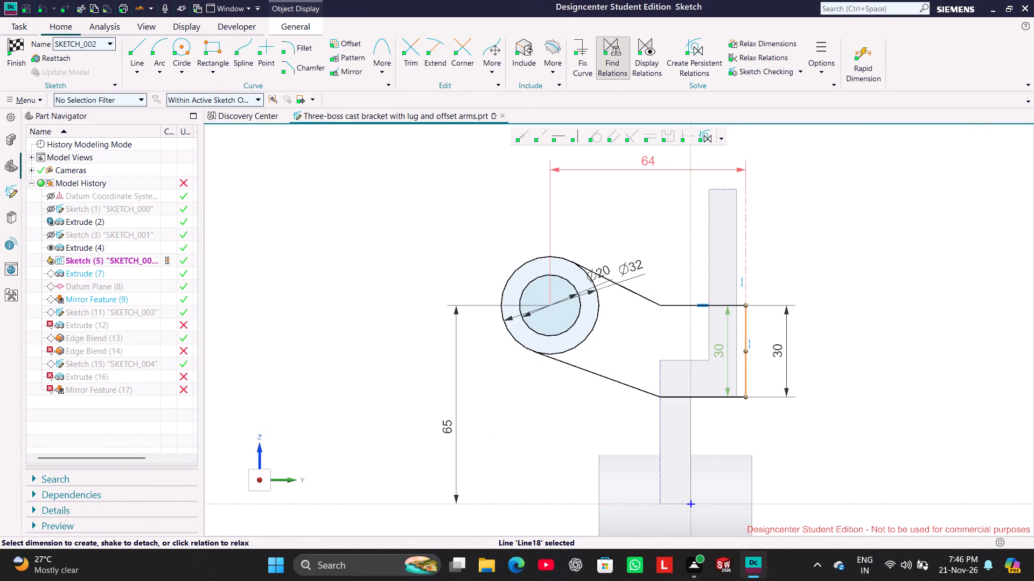
click(809, 252)
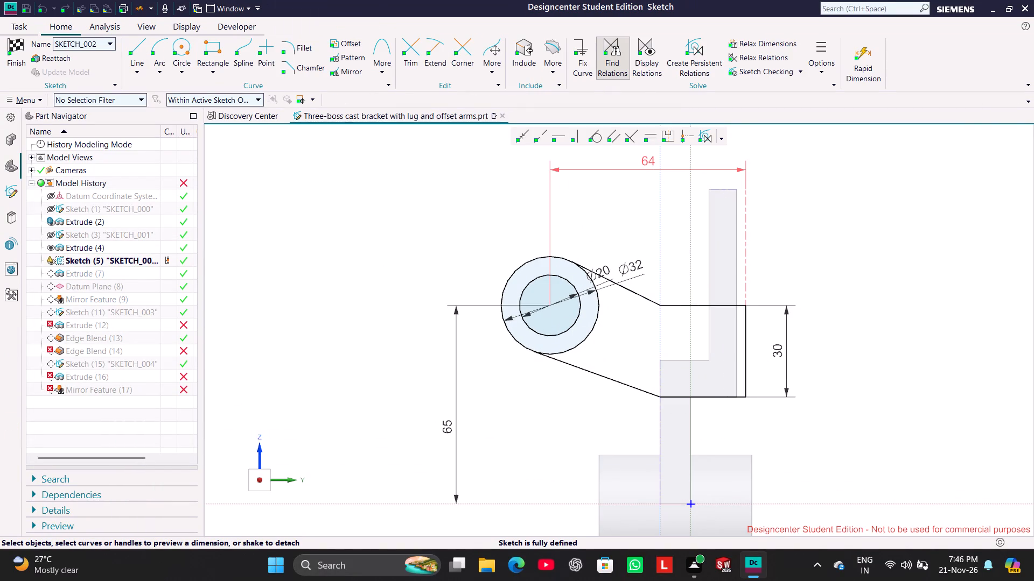
click(780, 40)
click(781, 55)
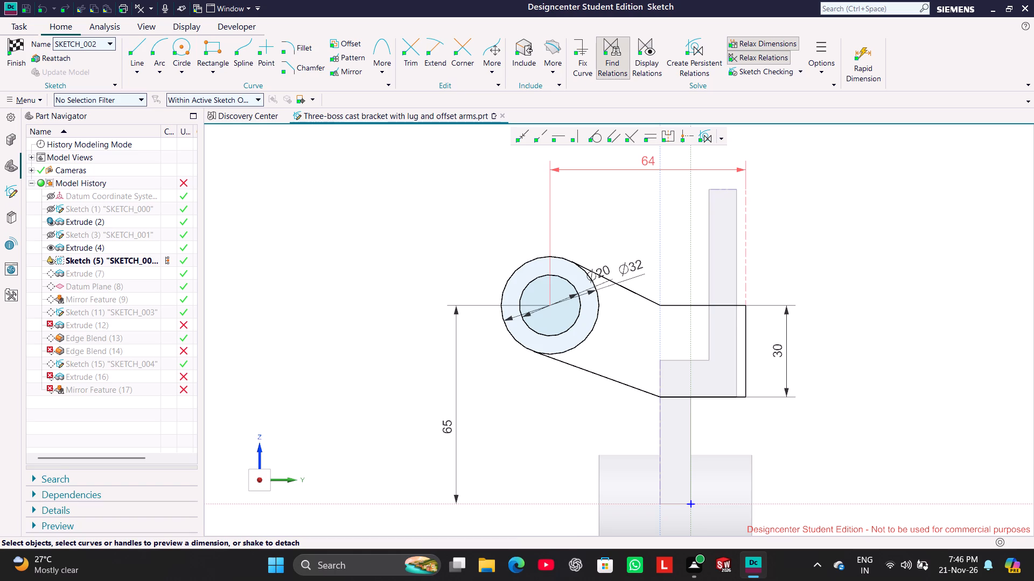
drag(745, 360, 729, 360)
scroll(755, 373, up, 2)
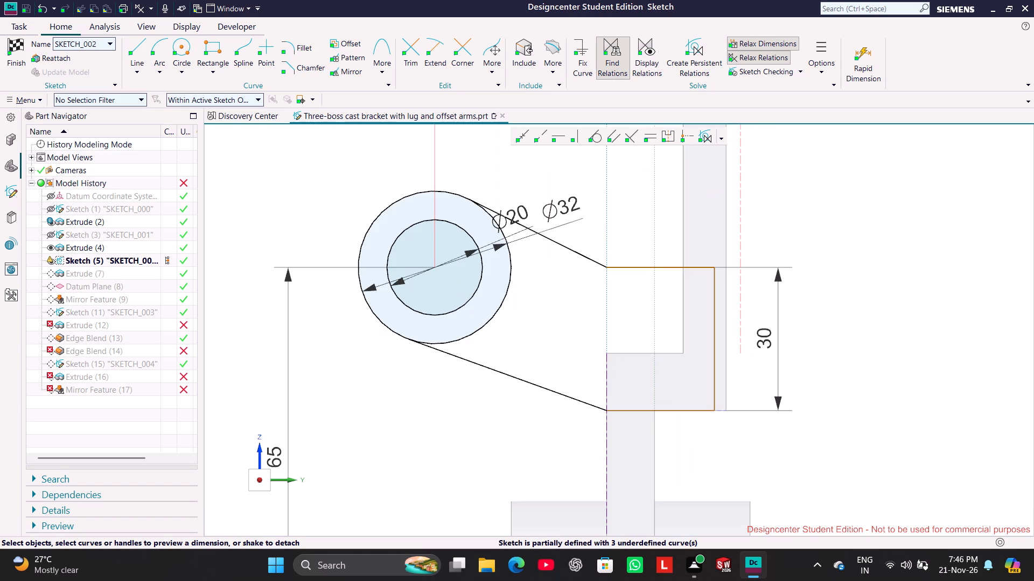
Include the upright plate's outer vertical edge in the arm sketch as a reference.
click(526, 65)
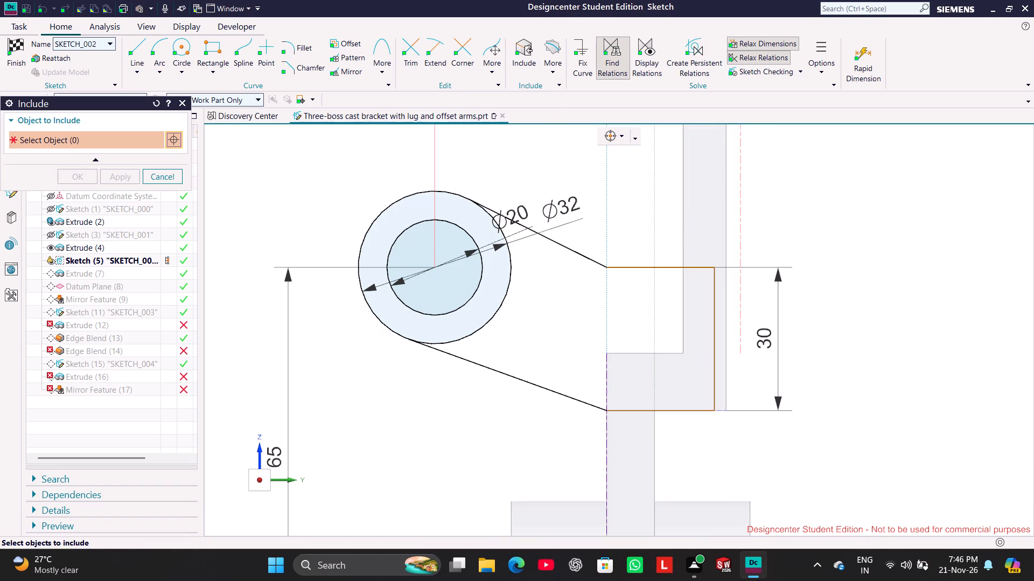
click(729, 364)
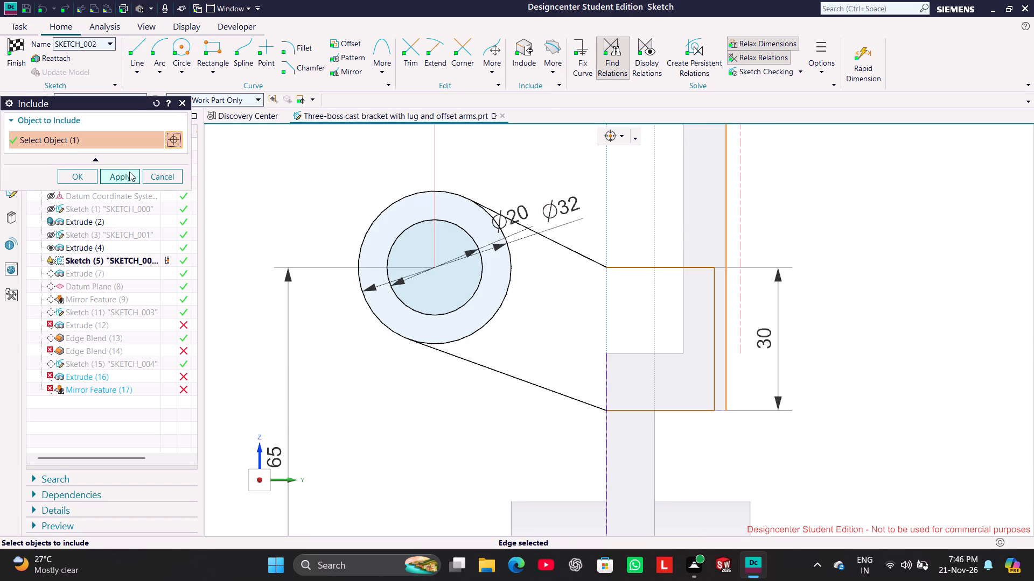
click(129, 171)
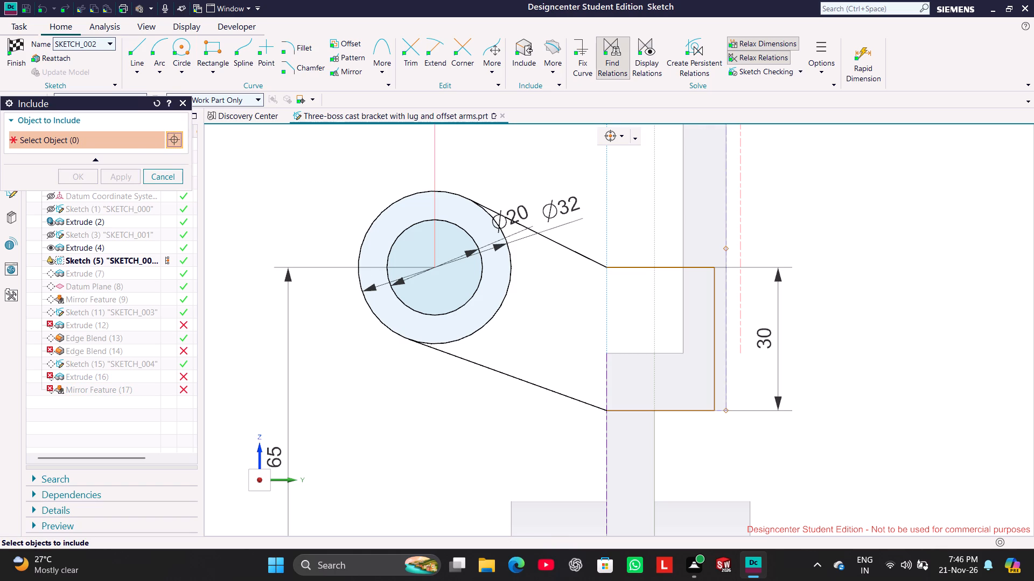
click(169, 175)
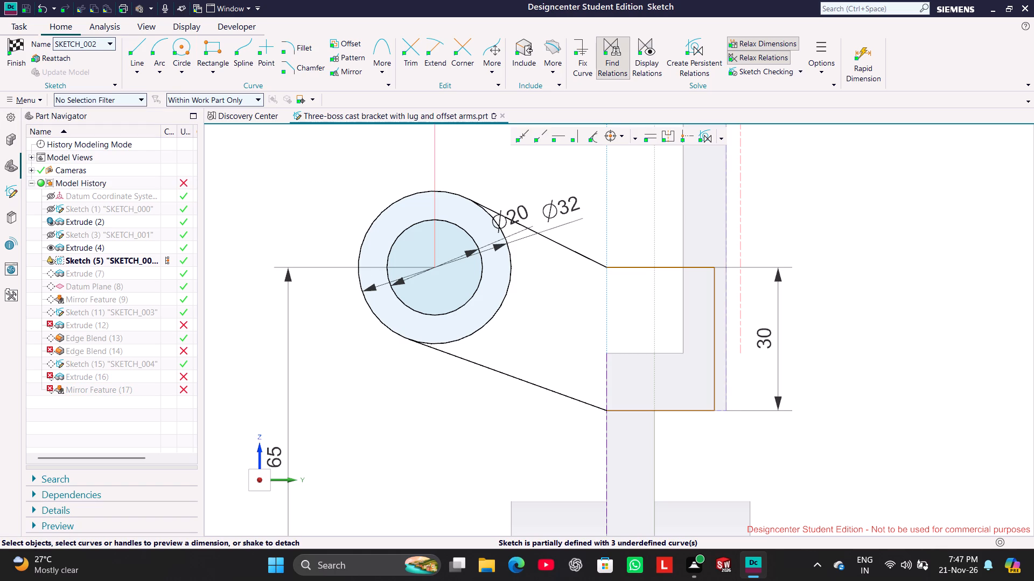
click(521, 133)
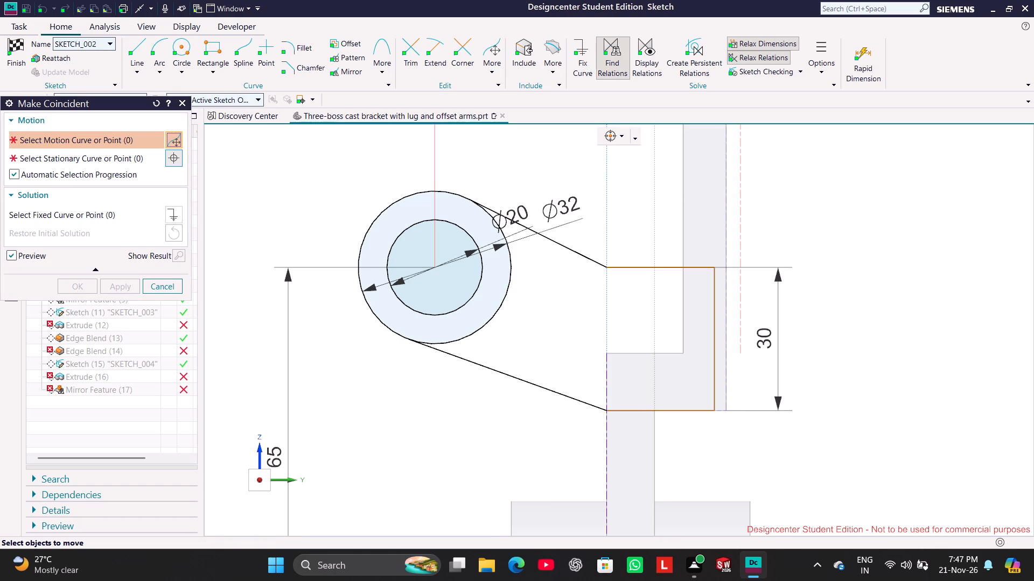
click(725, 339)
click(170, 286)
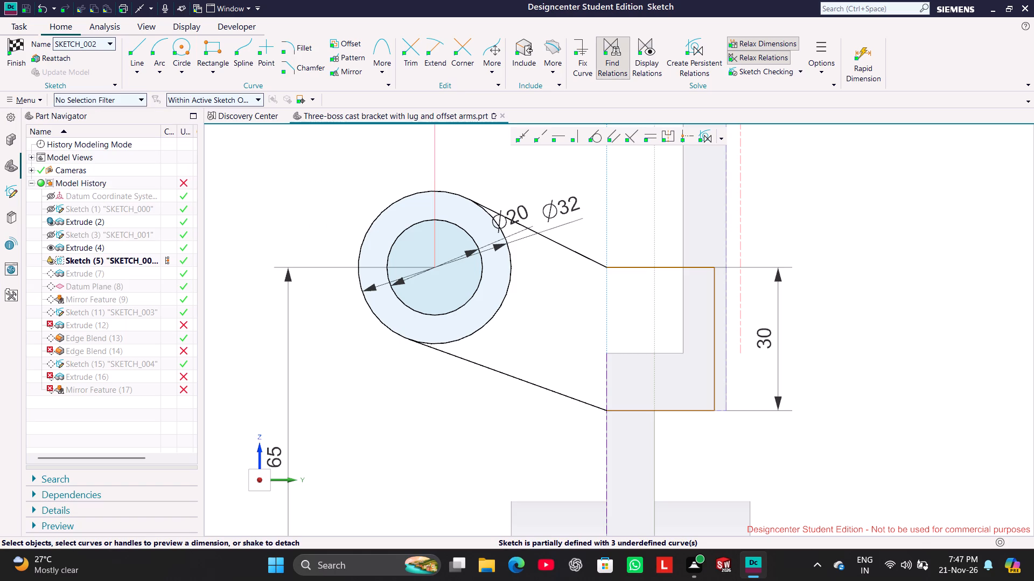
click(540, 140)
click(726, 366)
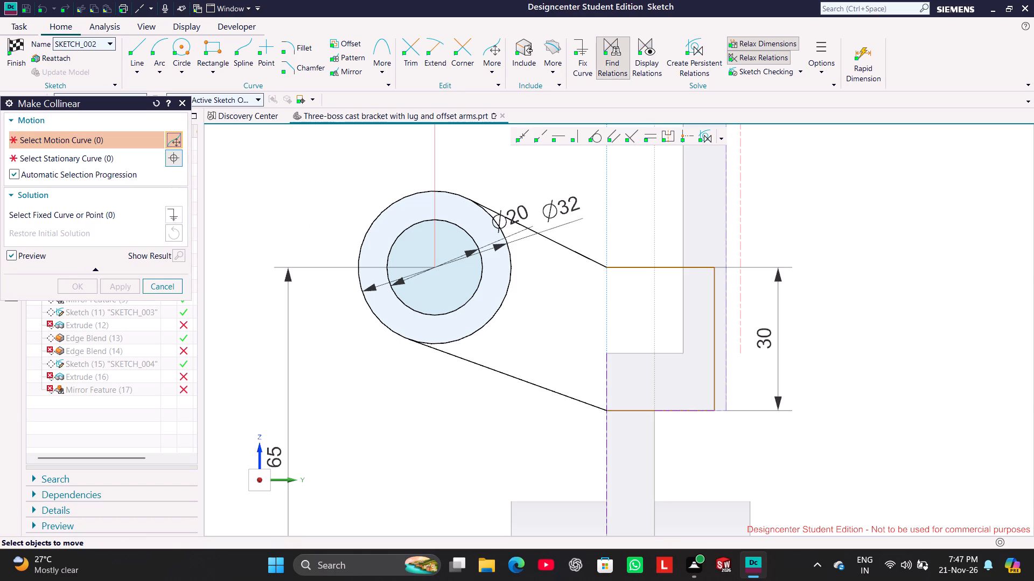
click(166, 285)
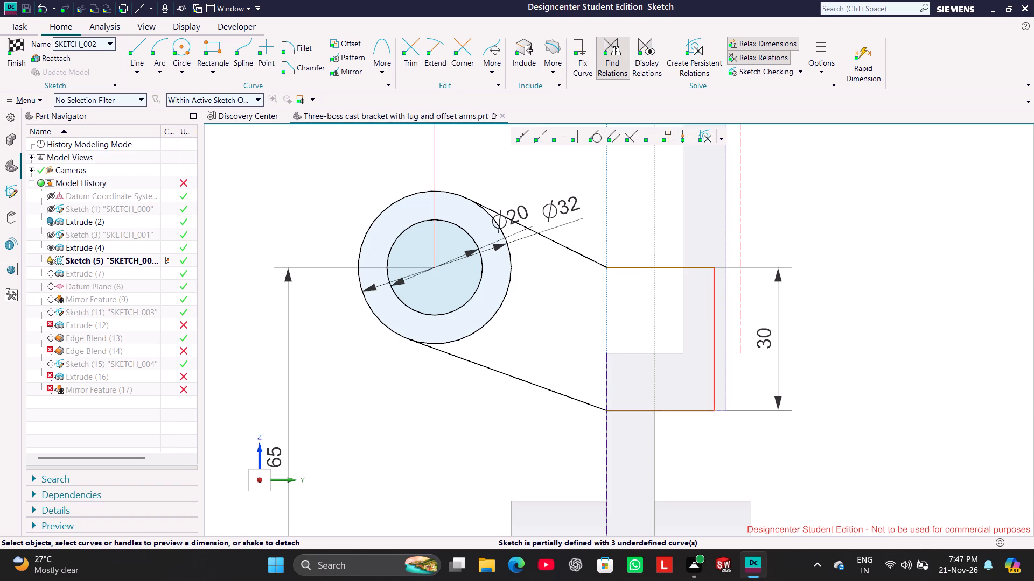
Make the arm profile's vertical end line collinear with the included plate edge, finish the sketch and close the update report.
click(714, 369)
click(726, 374)
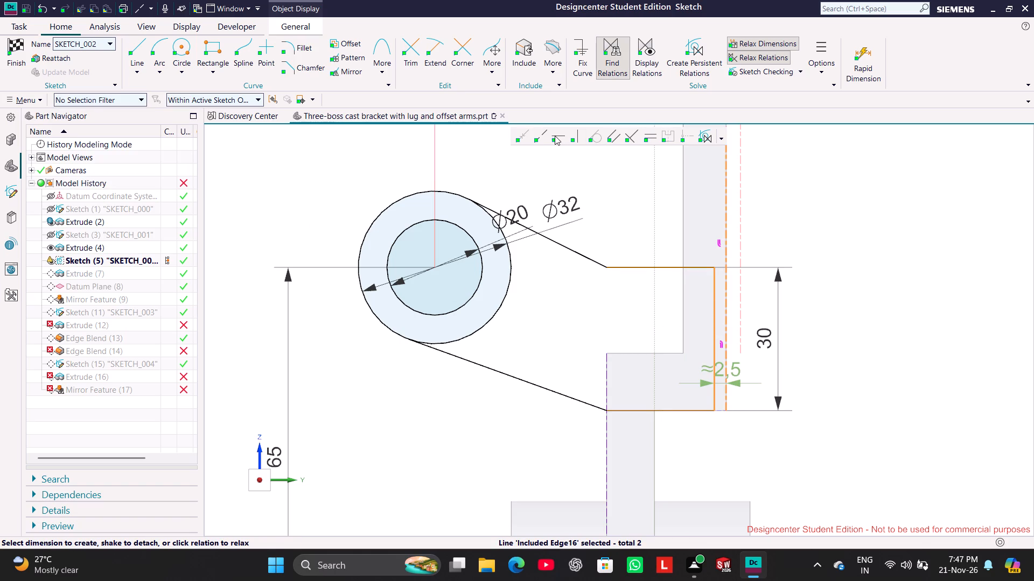
click(541, 133)
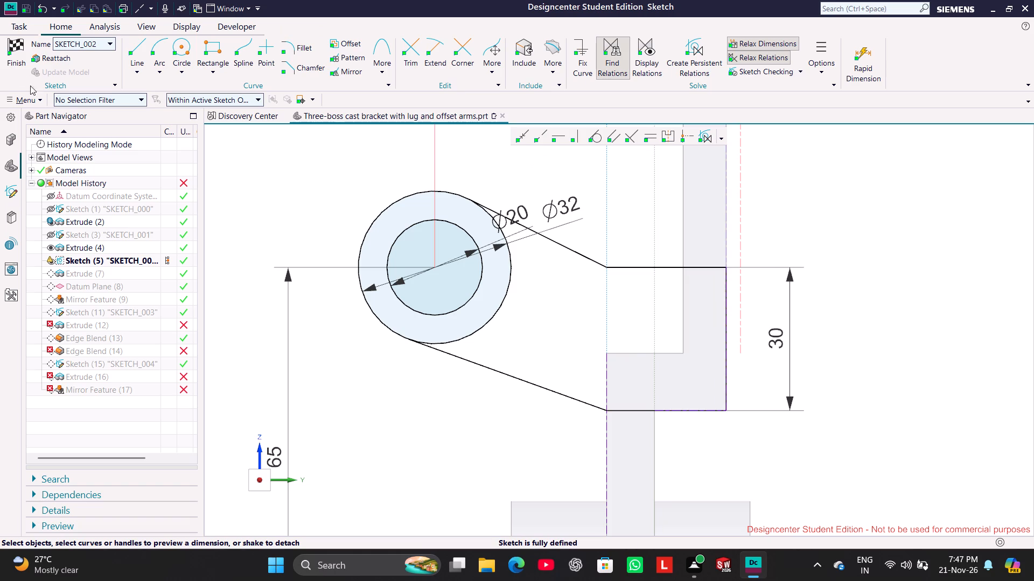
click(15, 58)
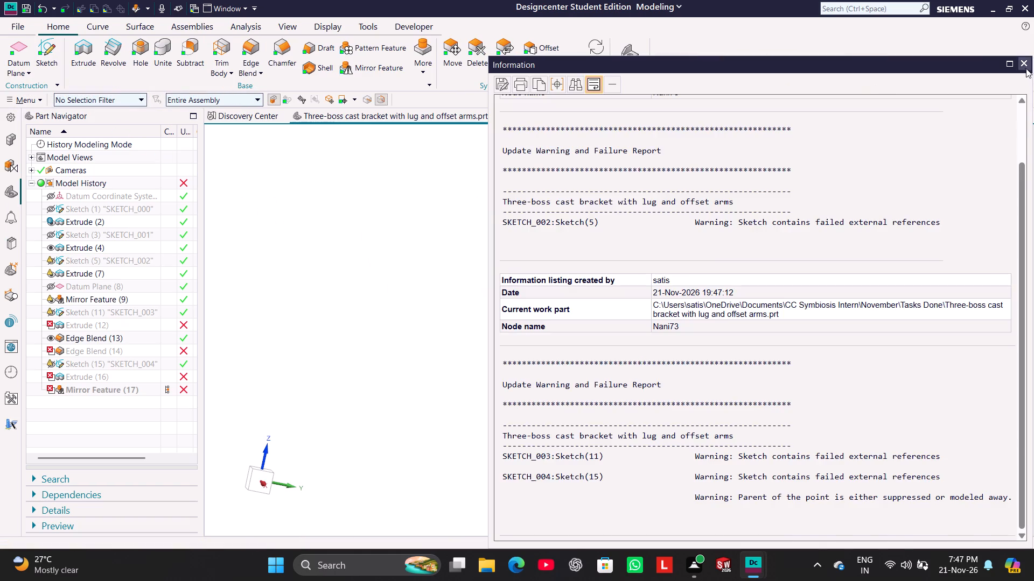
click(1024, 66)
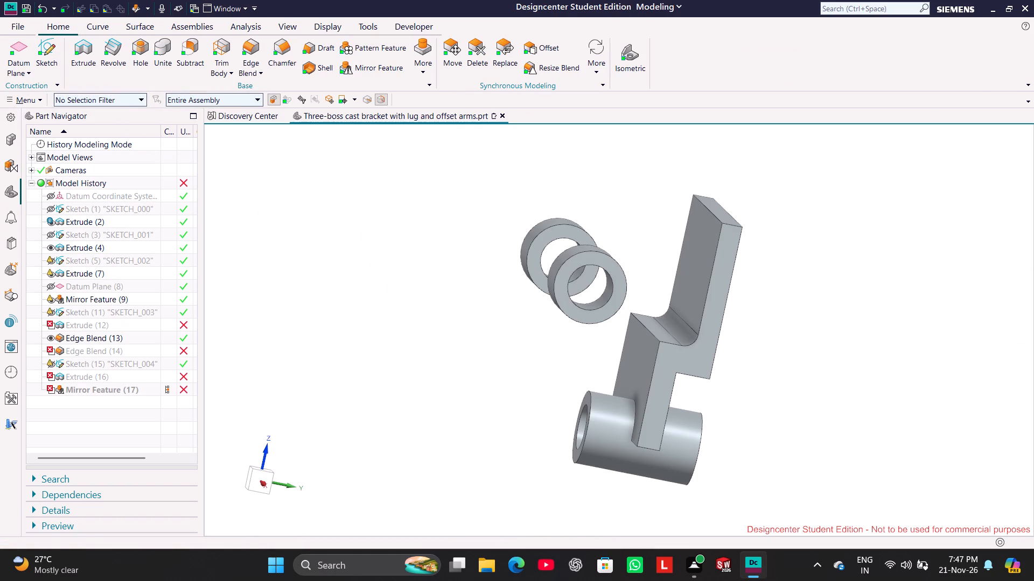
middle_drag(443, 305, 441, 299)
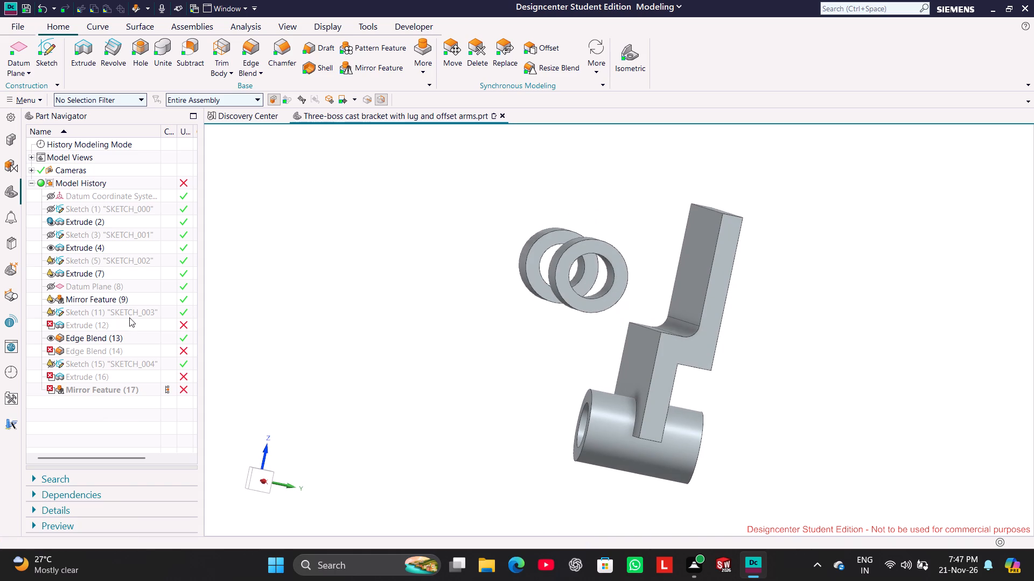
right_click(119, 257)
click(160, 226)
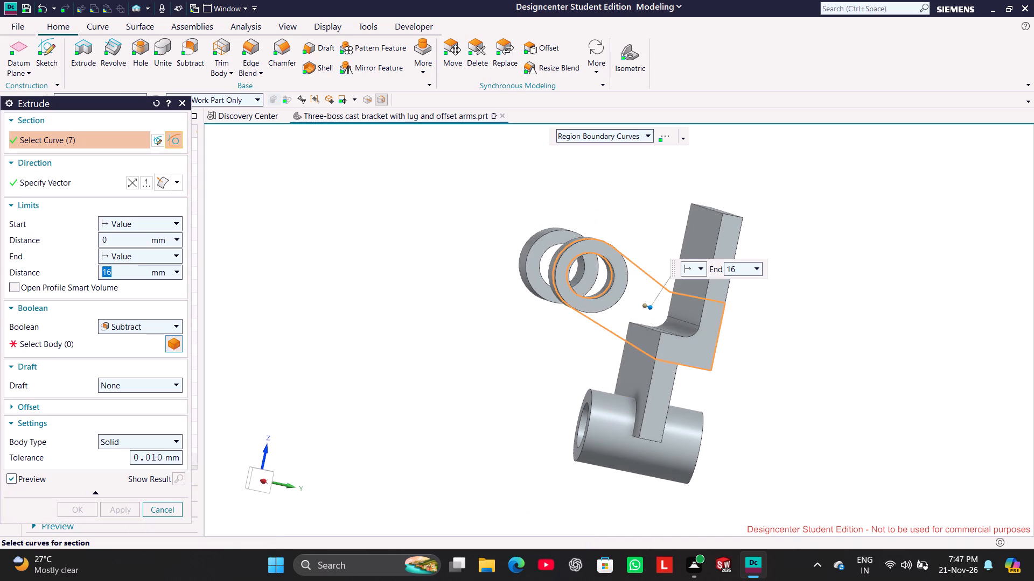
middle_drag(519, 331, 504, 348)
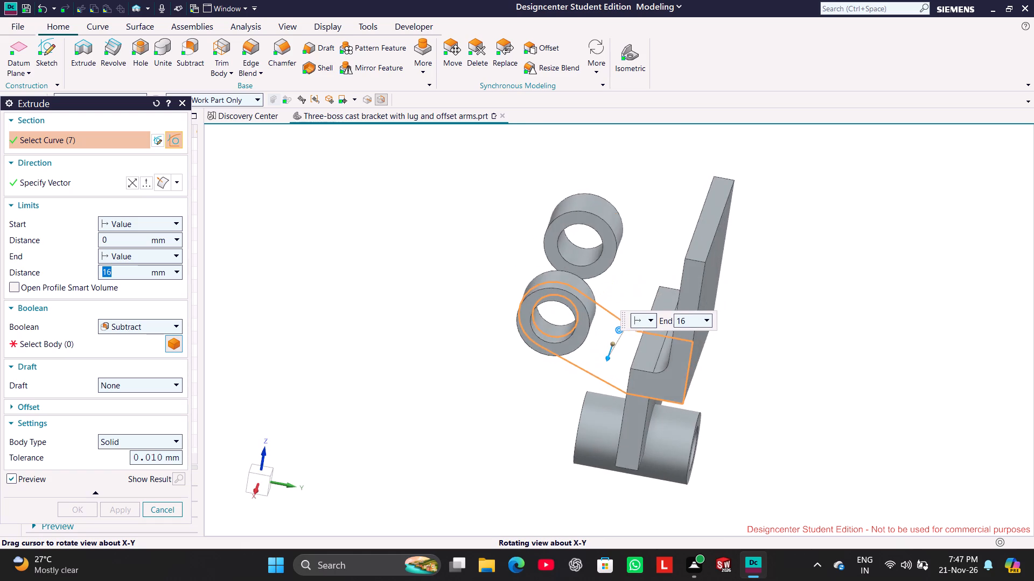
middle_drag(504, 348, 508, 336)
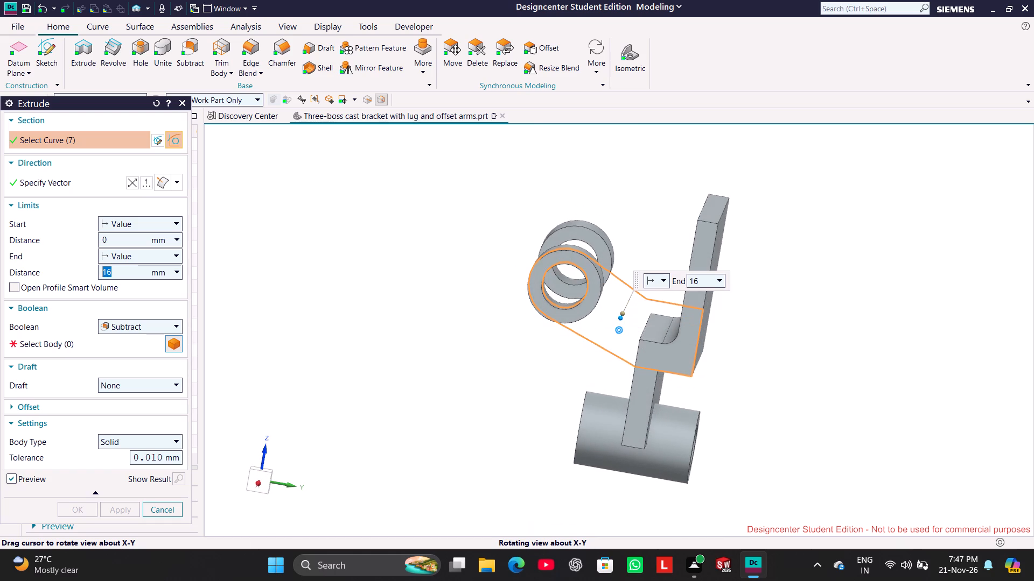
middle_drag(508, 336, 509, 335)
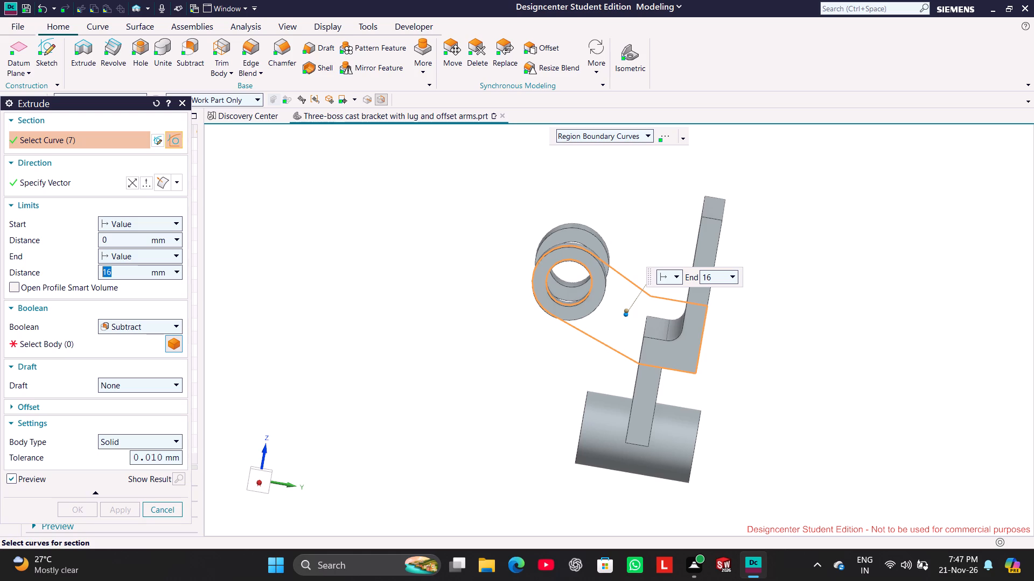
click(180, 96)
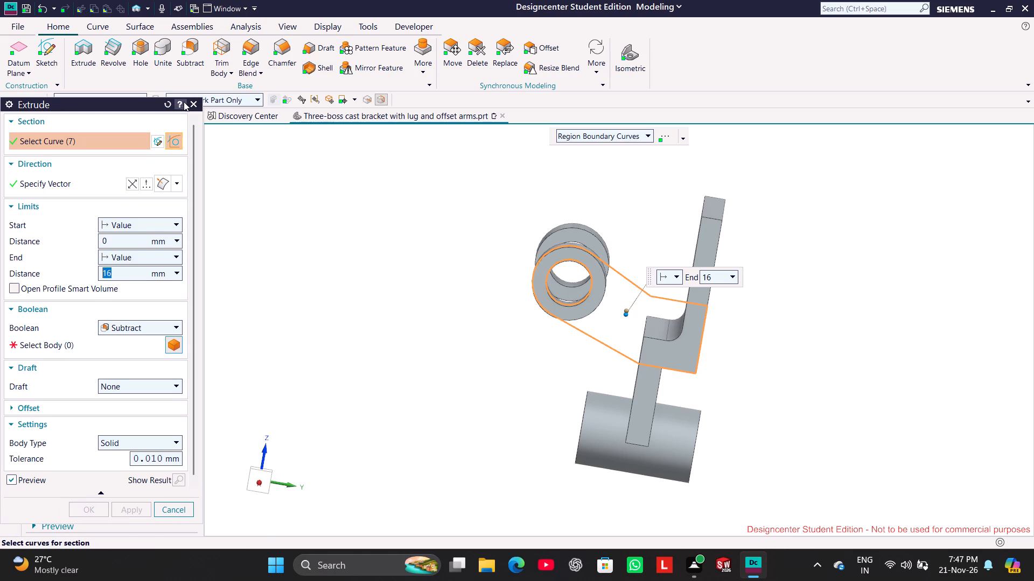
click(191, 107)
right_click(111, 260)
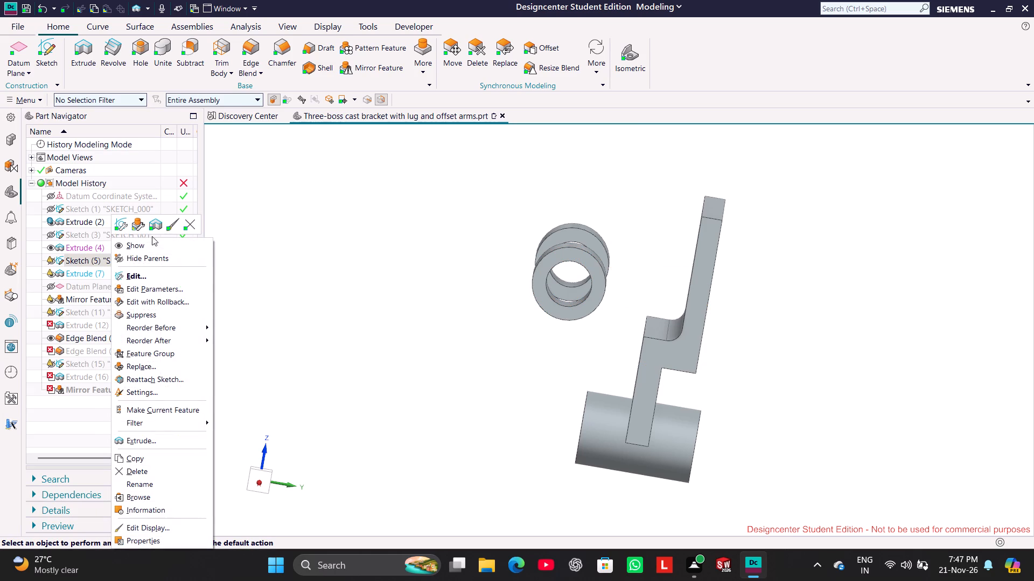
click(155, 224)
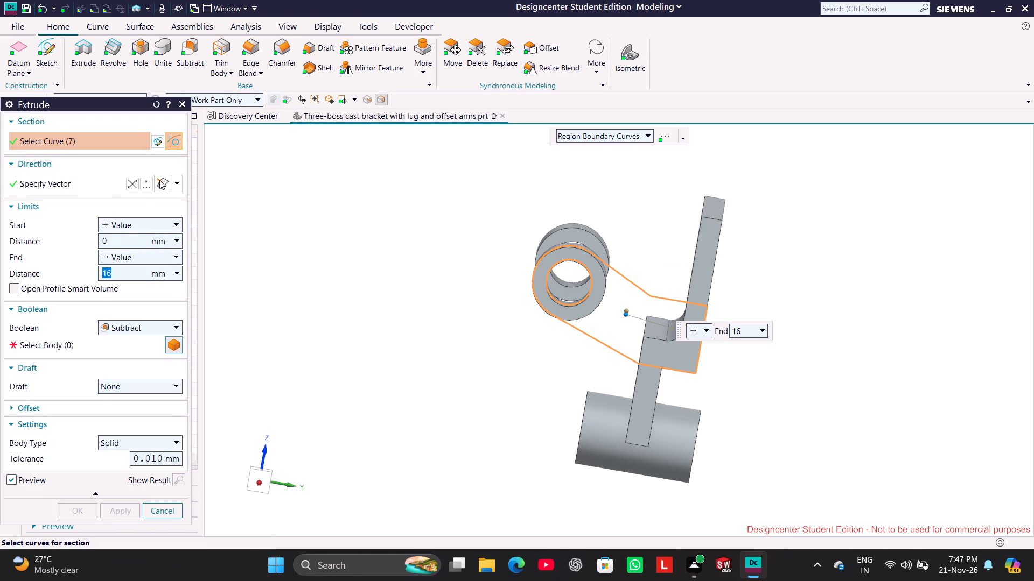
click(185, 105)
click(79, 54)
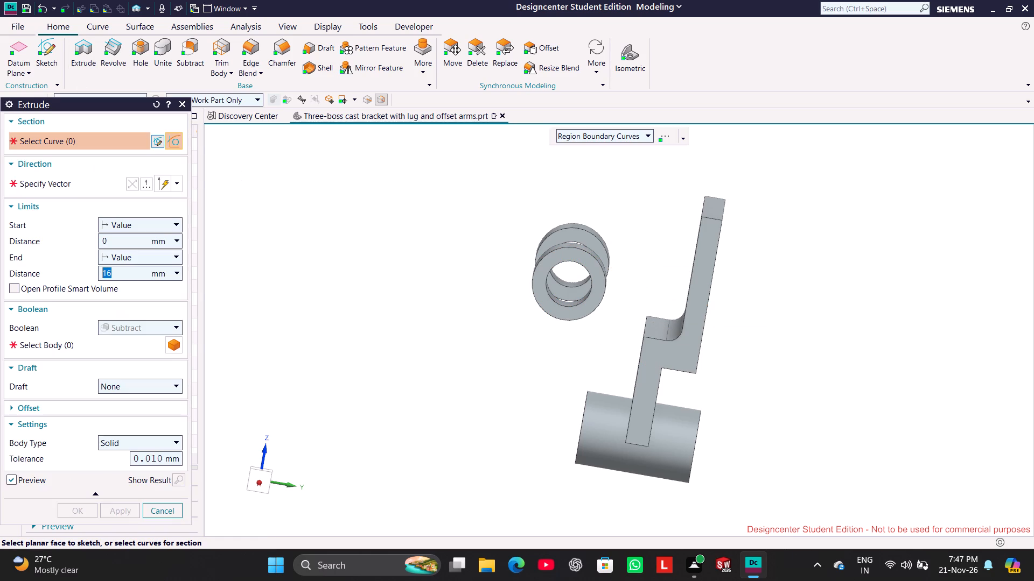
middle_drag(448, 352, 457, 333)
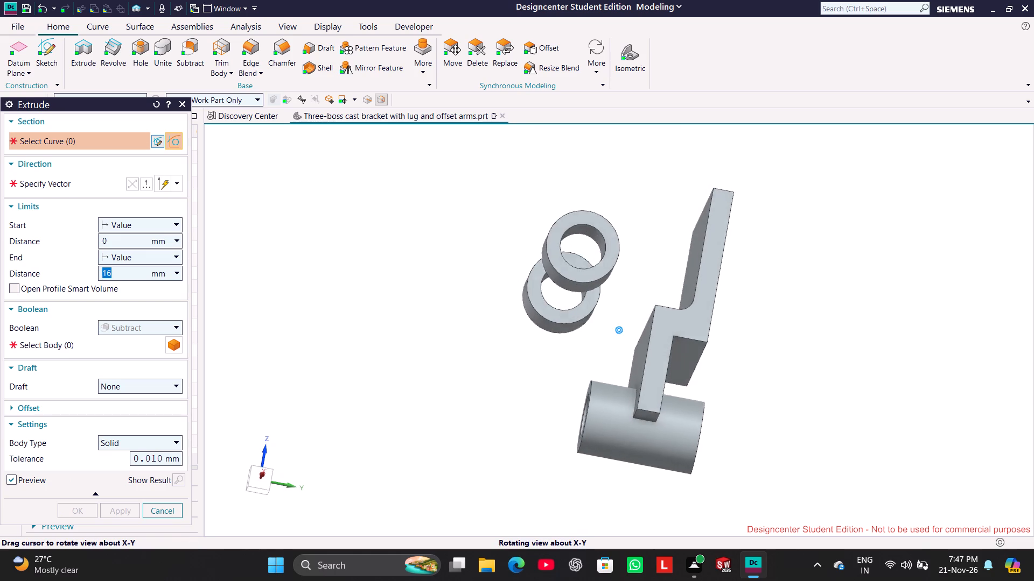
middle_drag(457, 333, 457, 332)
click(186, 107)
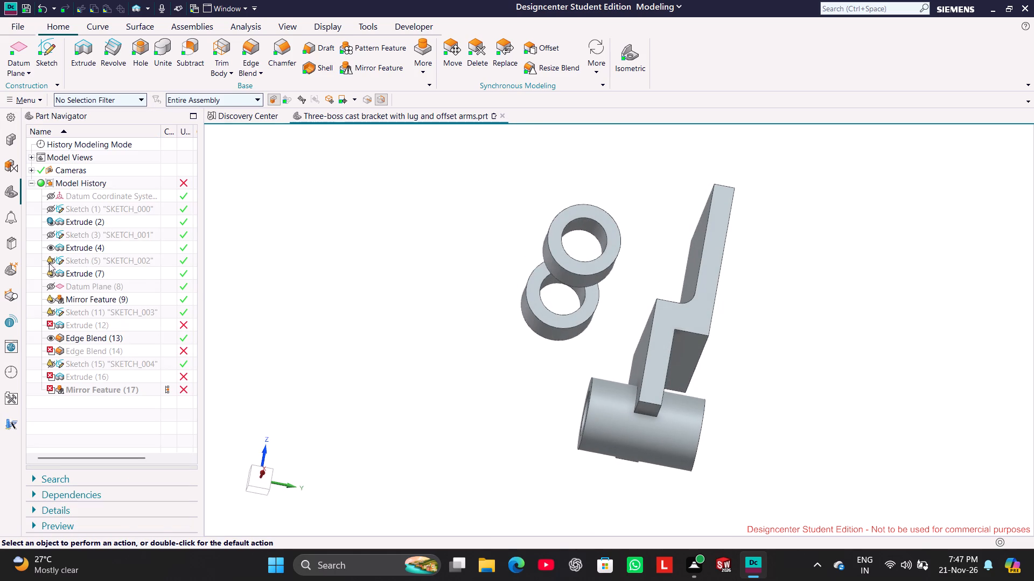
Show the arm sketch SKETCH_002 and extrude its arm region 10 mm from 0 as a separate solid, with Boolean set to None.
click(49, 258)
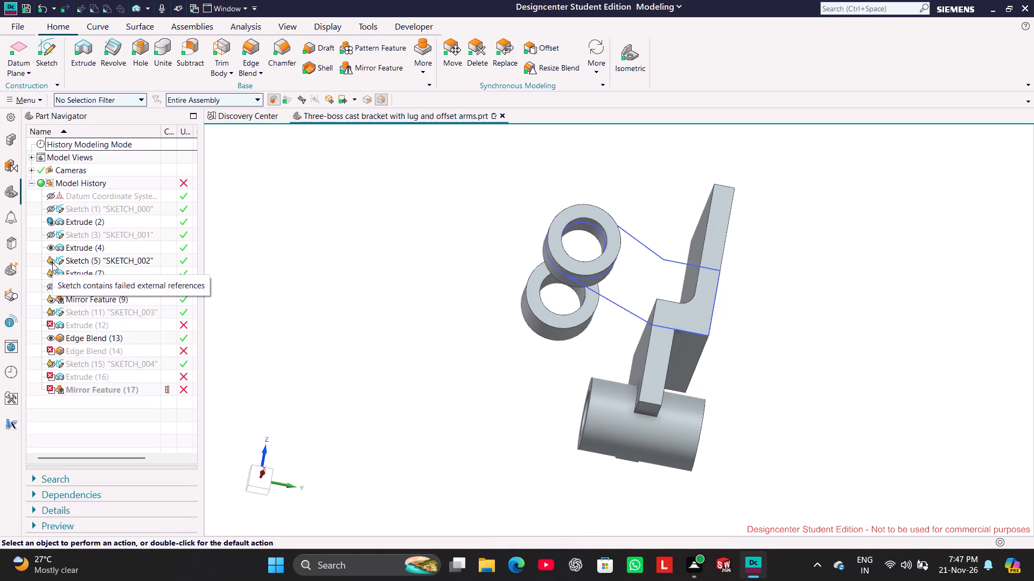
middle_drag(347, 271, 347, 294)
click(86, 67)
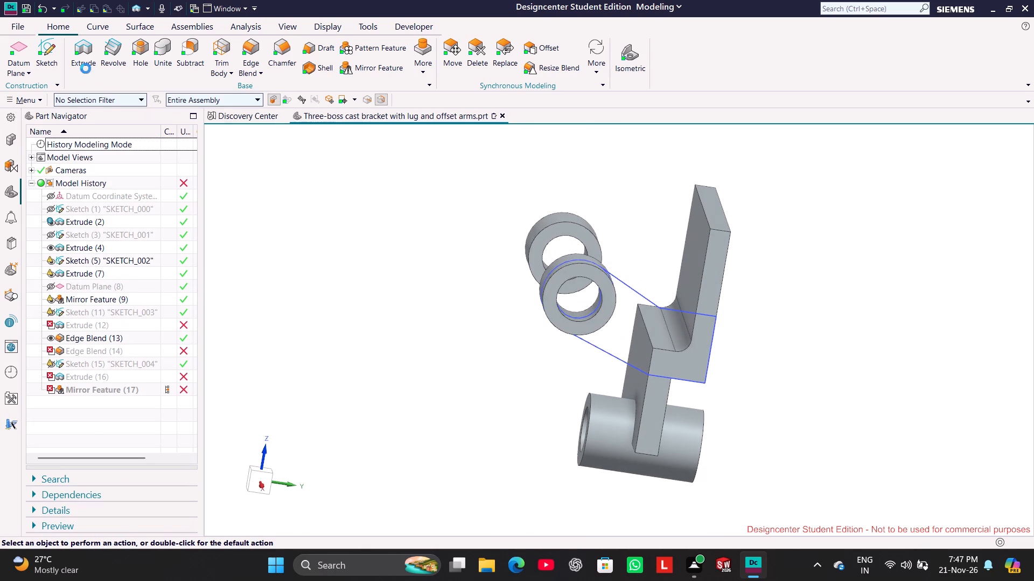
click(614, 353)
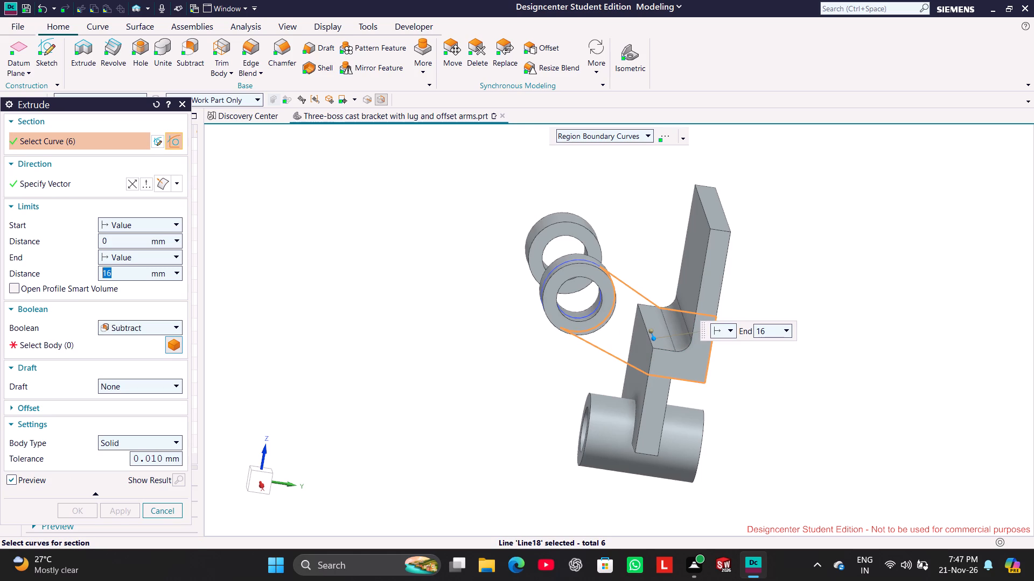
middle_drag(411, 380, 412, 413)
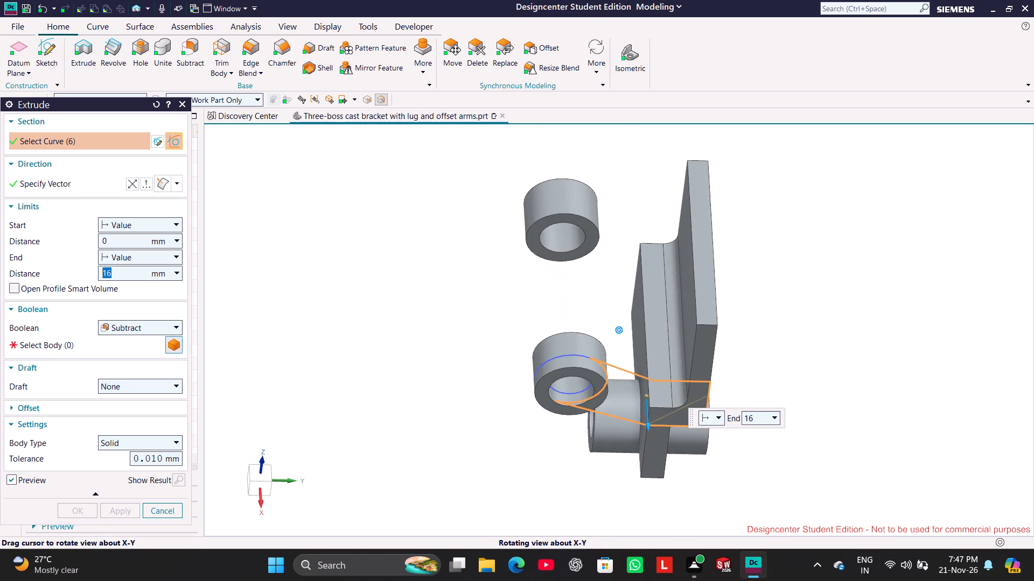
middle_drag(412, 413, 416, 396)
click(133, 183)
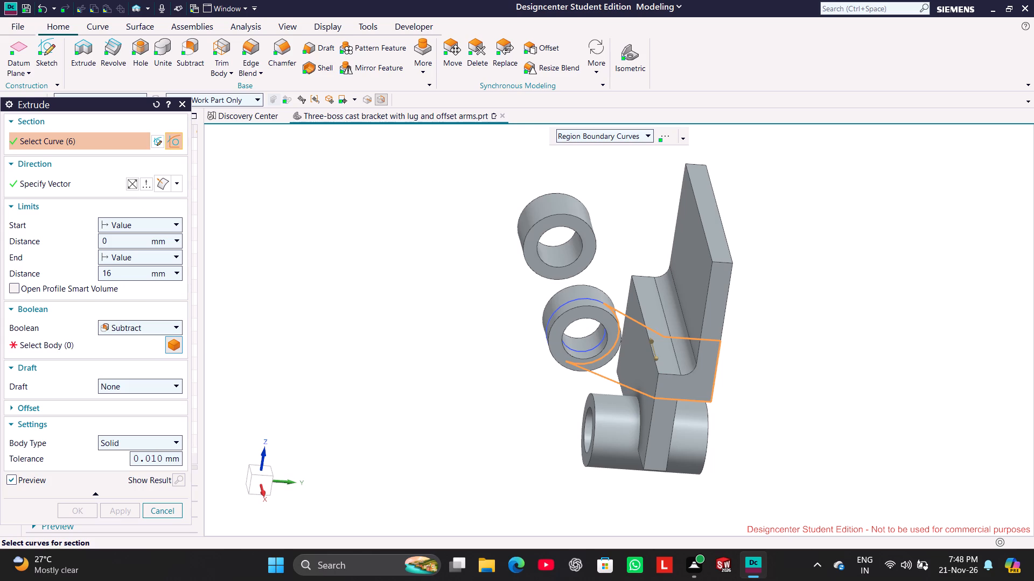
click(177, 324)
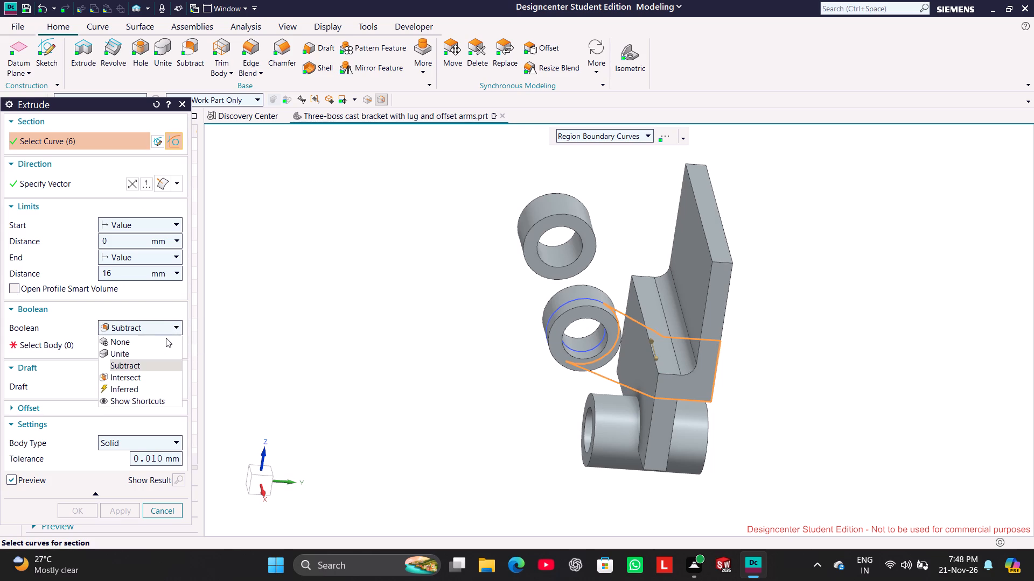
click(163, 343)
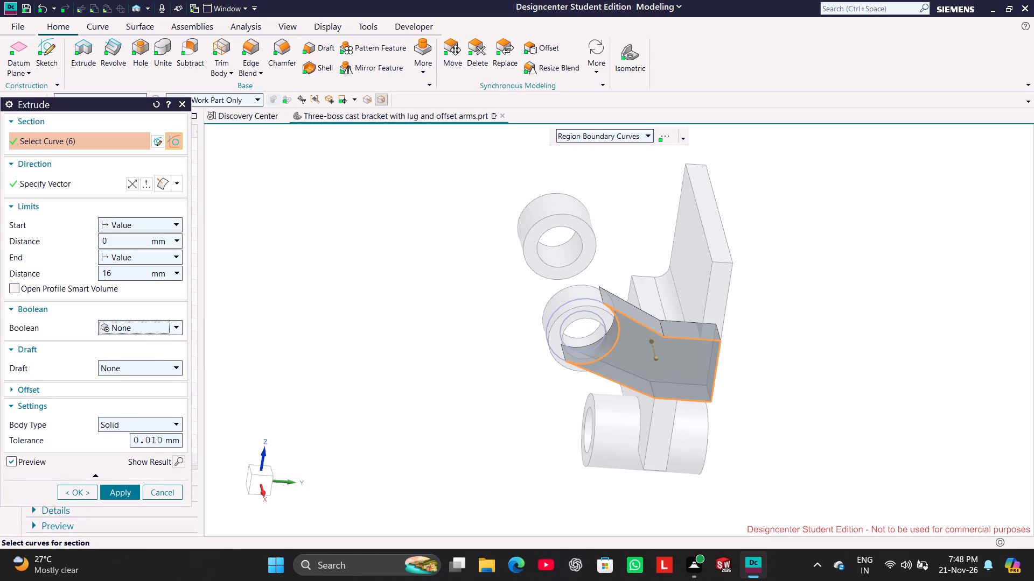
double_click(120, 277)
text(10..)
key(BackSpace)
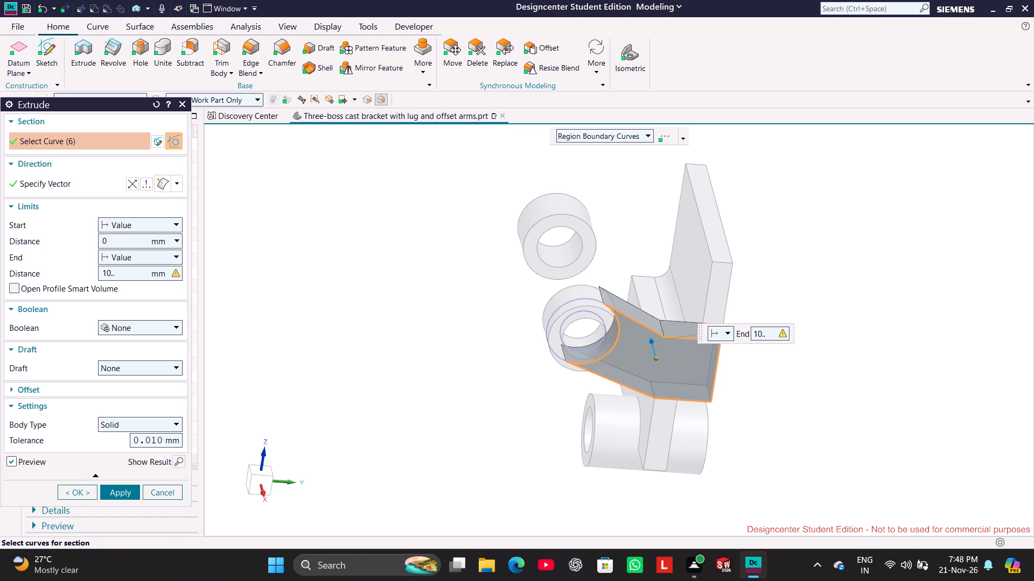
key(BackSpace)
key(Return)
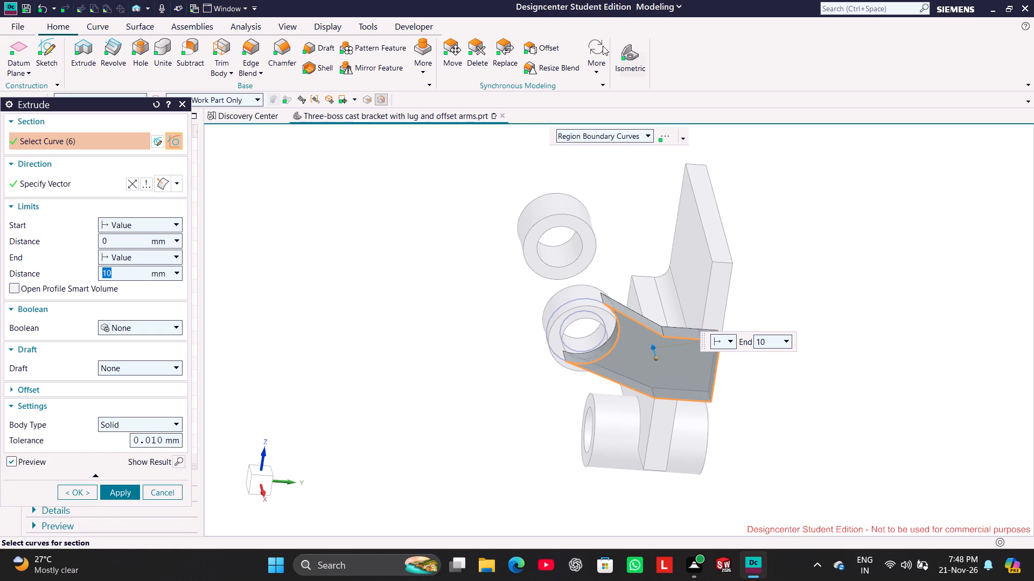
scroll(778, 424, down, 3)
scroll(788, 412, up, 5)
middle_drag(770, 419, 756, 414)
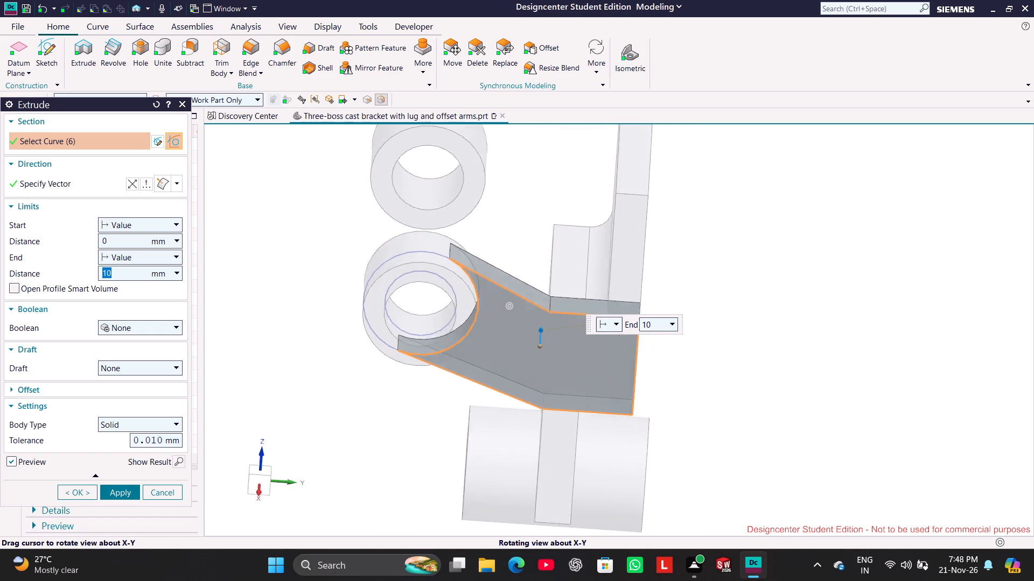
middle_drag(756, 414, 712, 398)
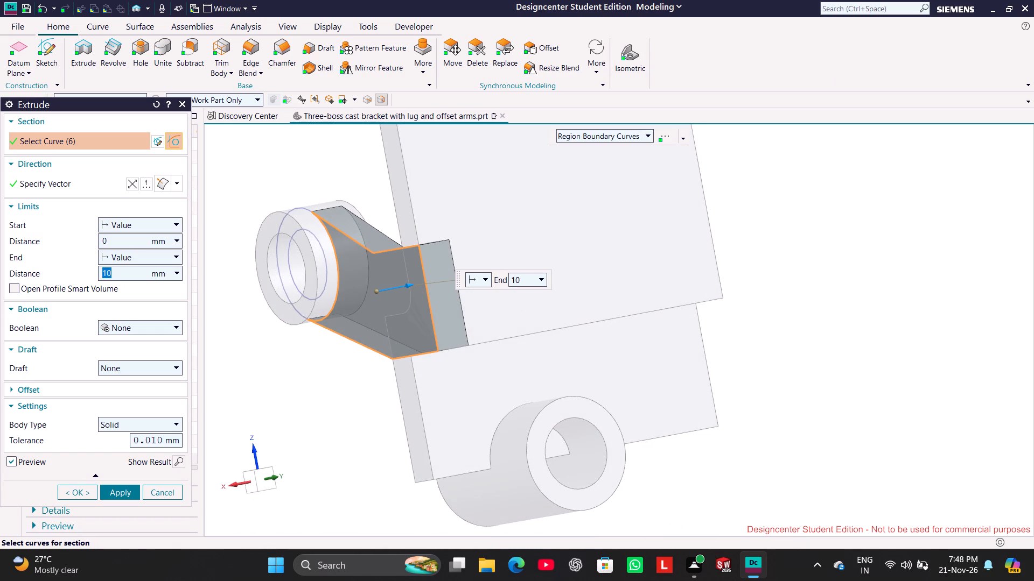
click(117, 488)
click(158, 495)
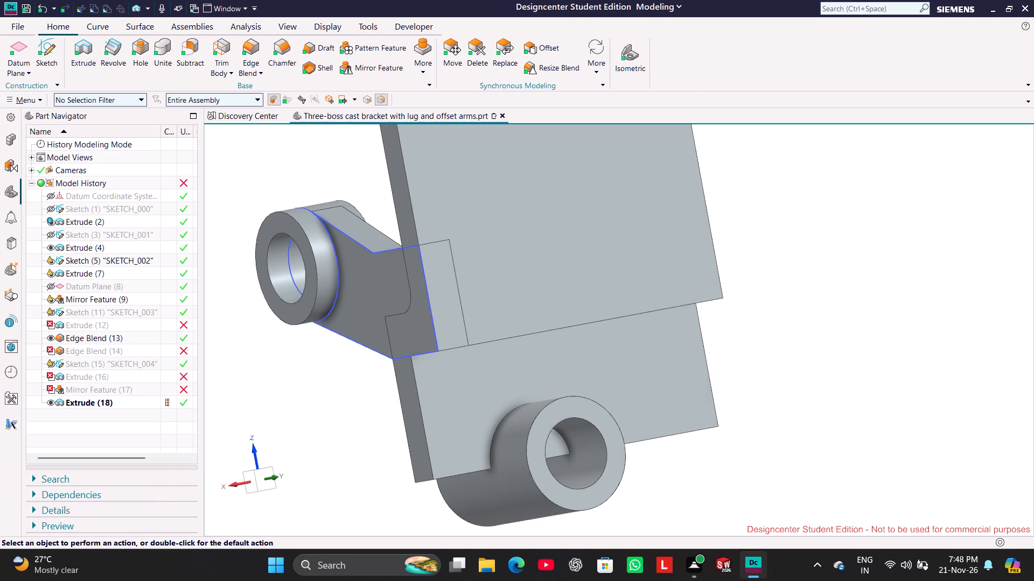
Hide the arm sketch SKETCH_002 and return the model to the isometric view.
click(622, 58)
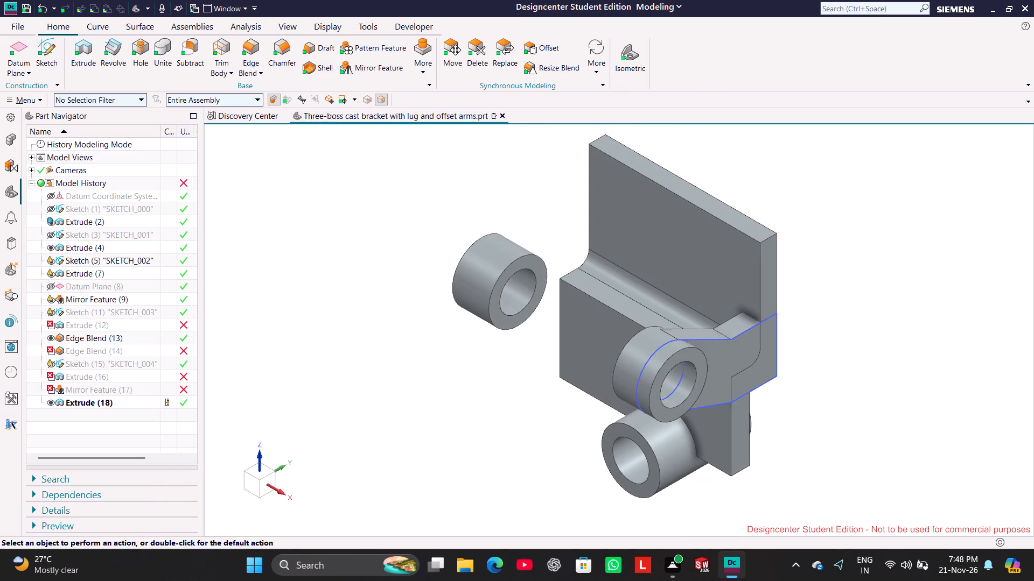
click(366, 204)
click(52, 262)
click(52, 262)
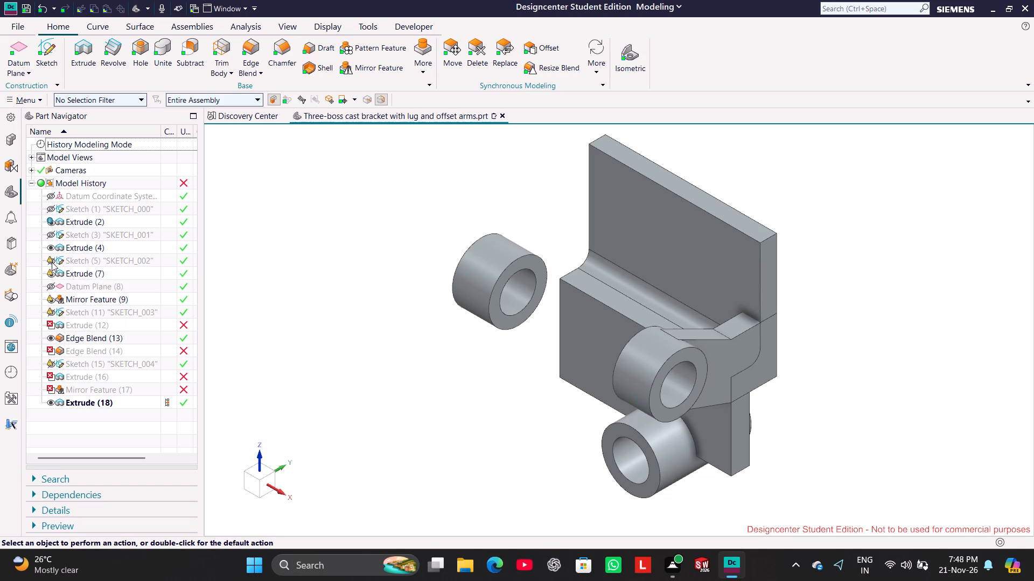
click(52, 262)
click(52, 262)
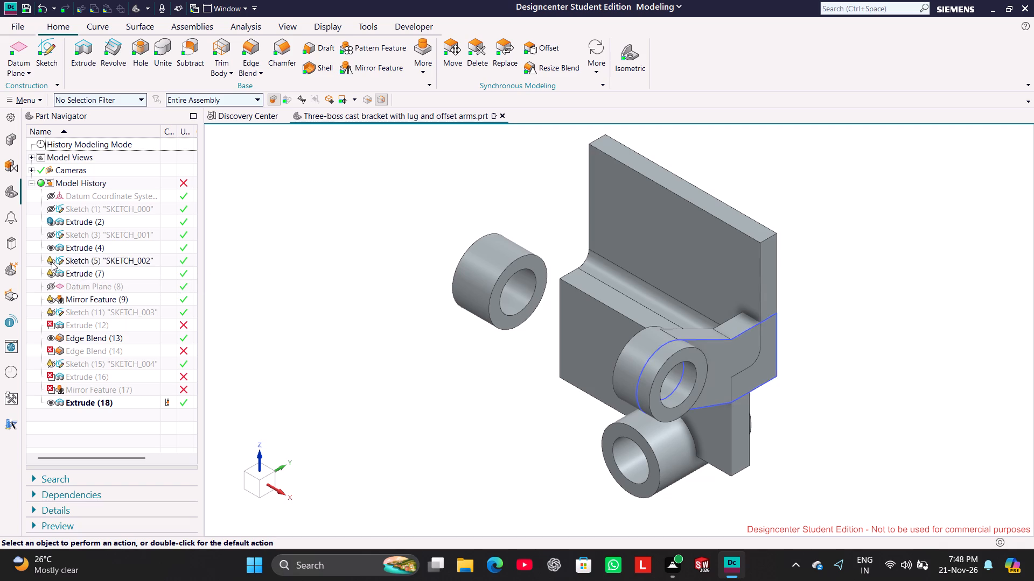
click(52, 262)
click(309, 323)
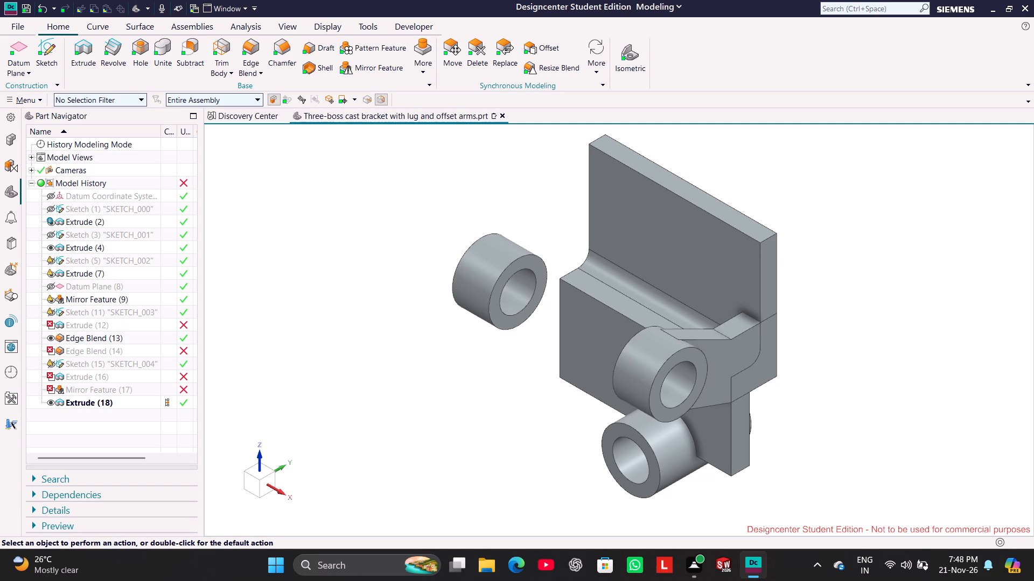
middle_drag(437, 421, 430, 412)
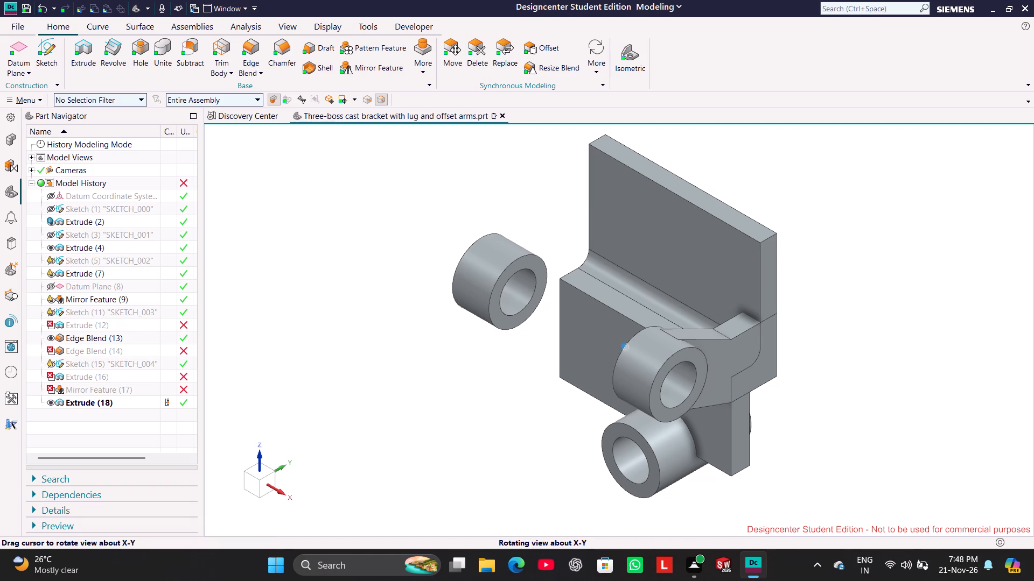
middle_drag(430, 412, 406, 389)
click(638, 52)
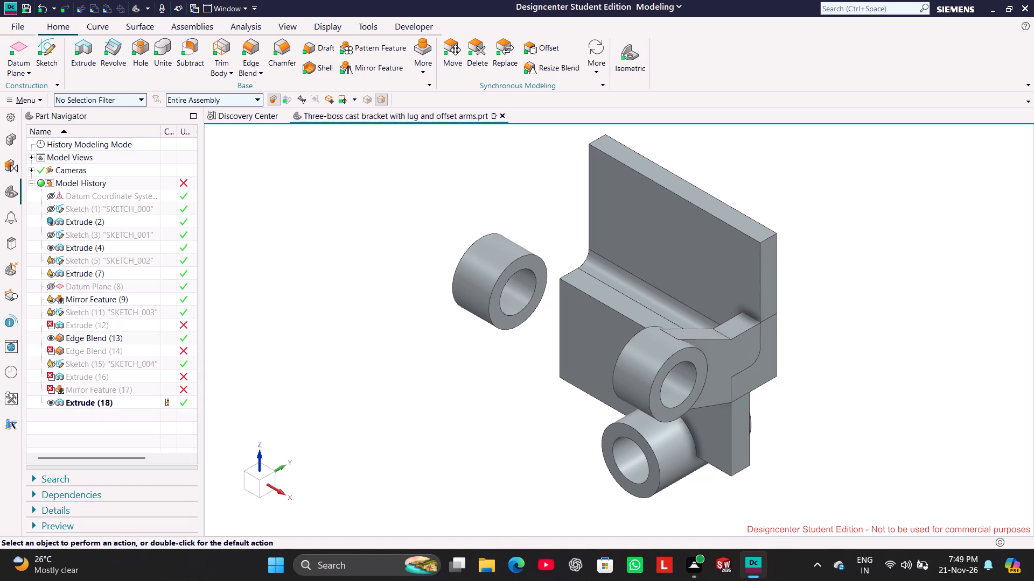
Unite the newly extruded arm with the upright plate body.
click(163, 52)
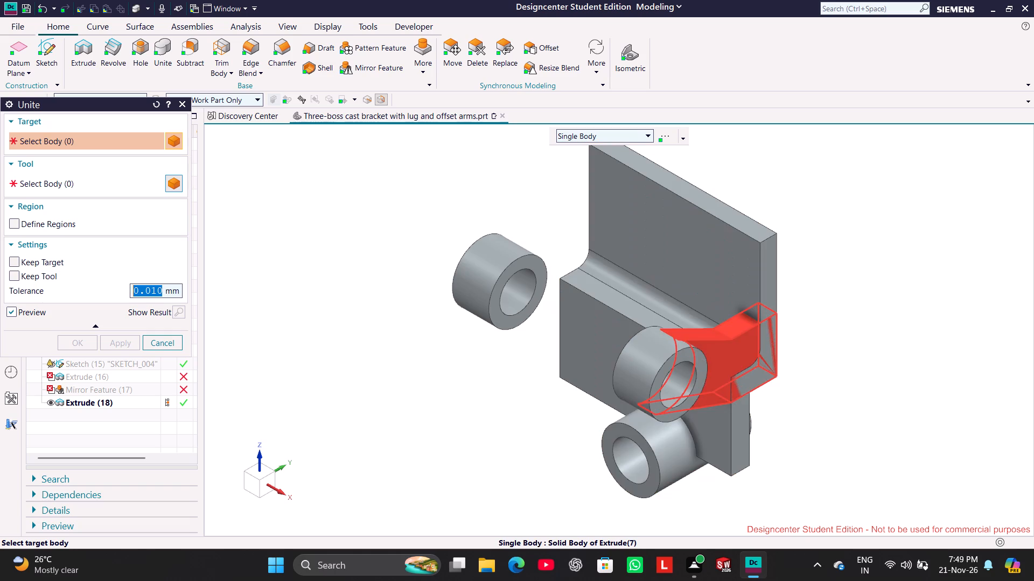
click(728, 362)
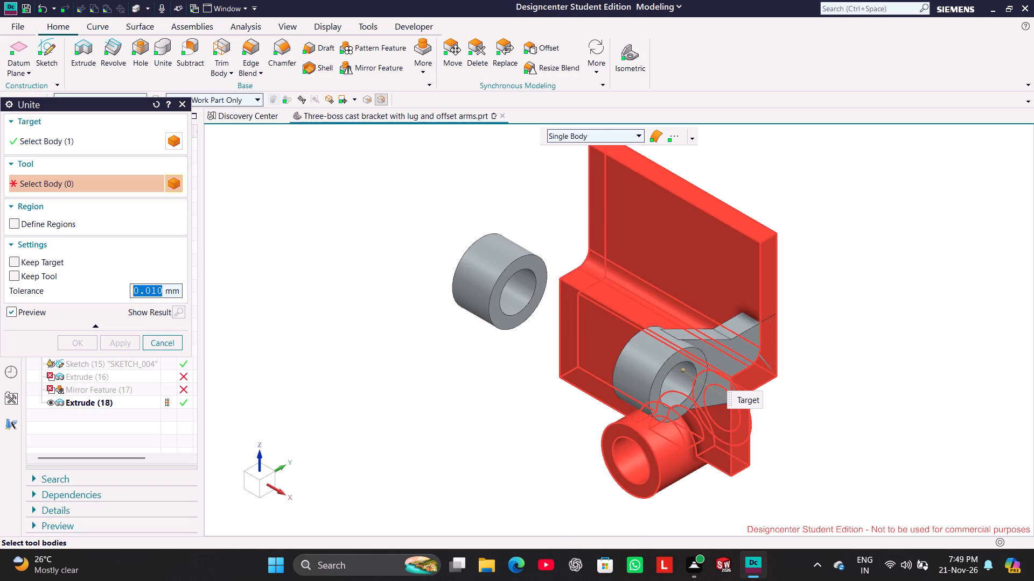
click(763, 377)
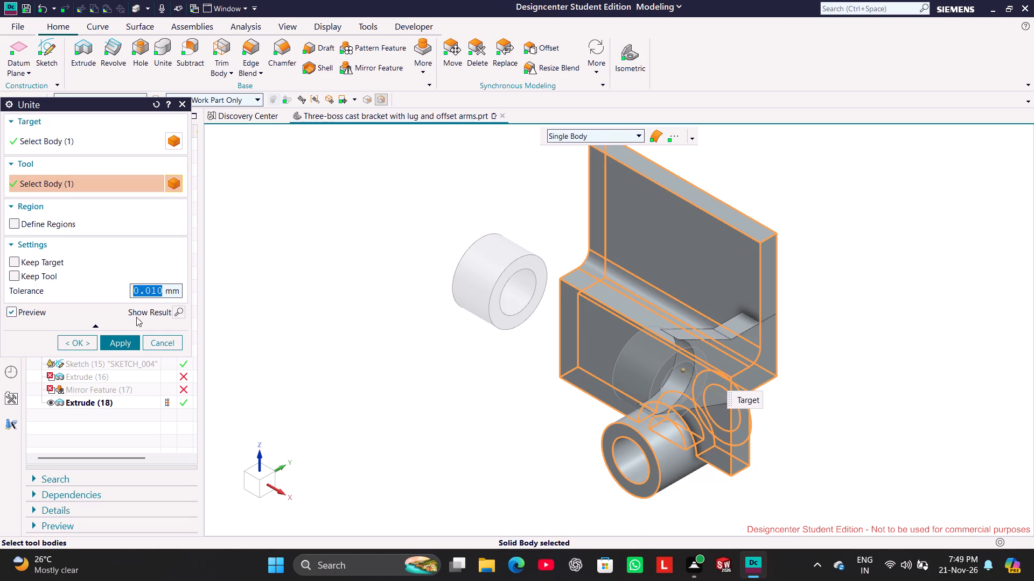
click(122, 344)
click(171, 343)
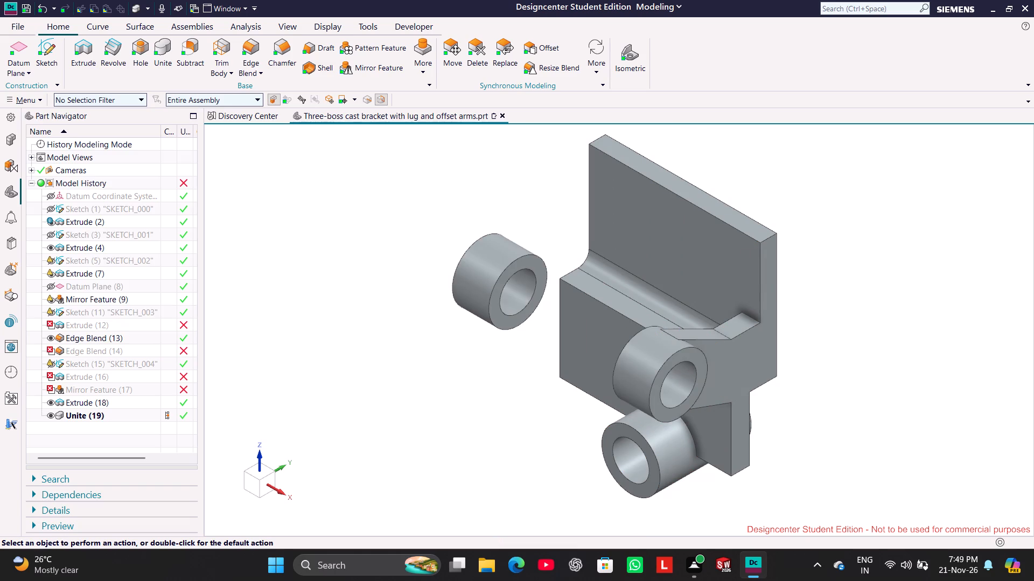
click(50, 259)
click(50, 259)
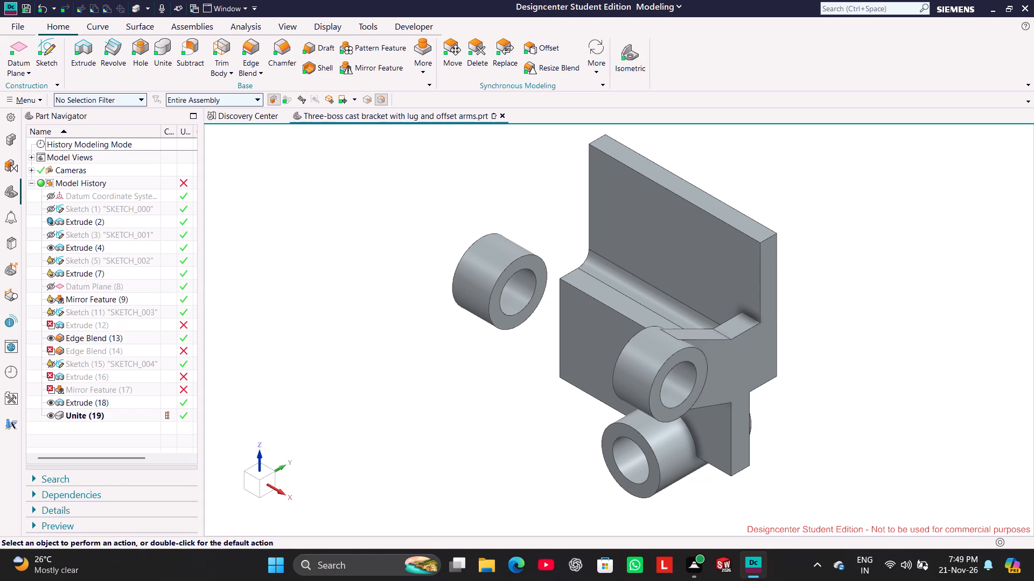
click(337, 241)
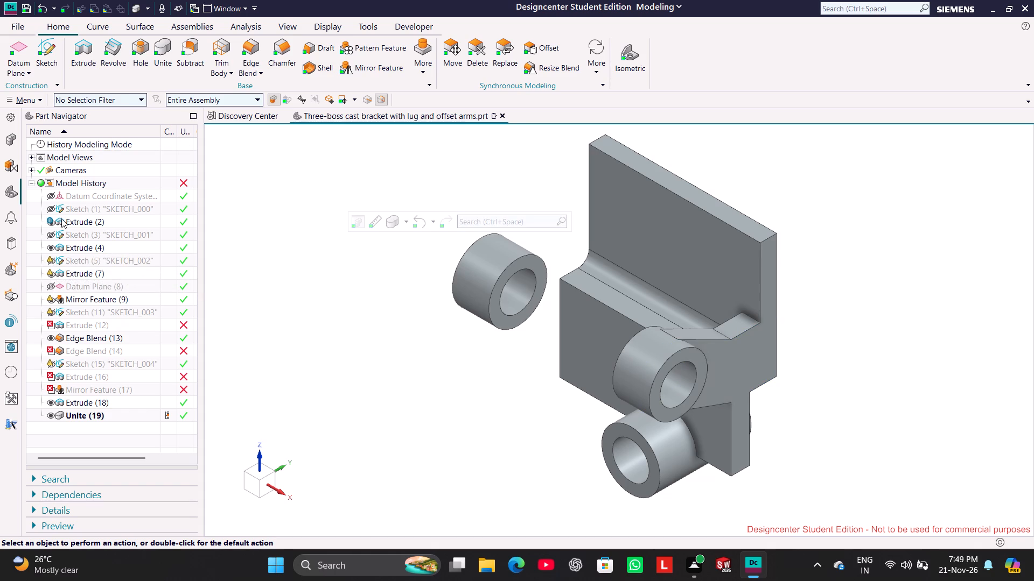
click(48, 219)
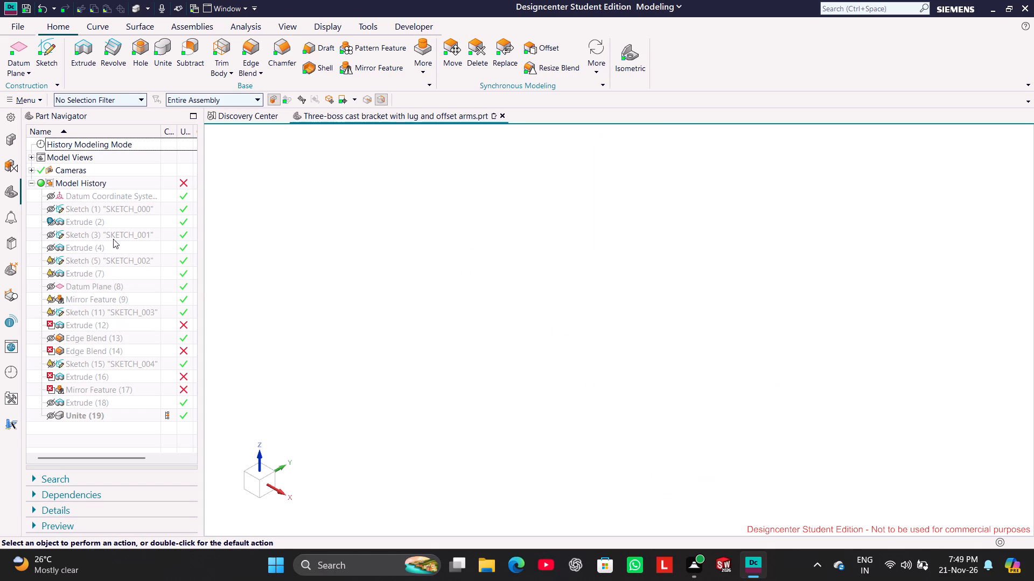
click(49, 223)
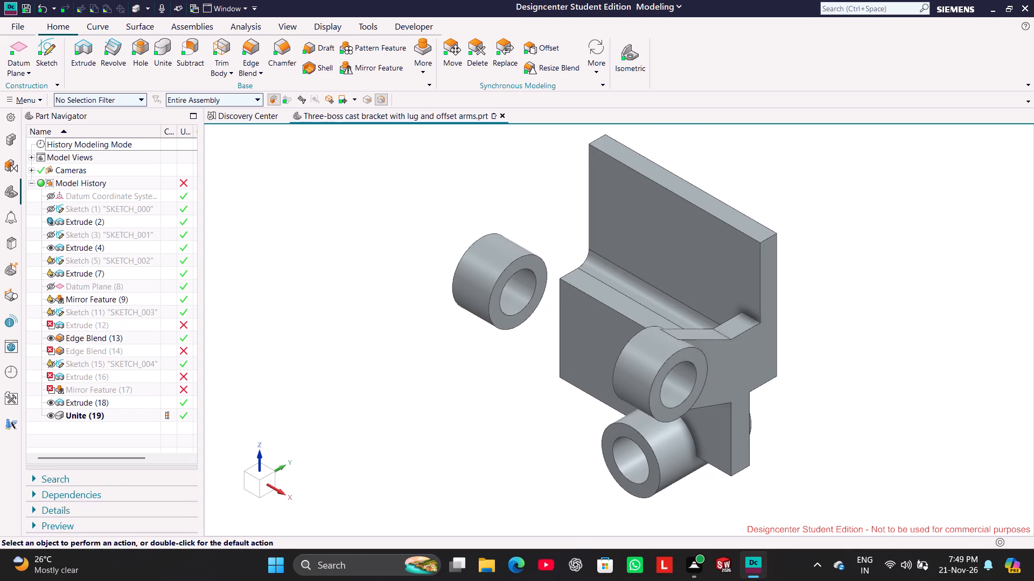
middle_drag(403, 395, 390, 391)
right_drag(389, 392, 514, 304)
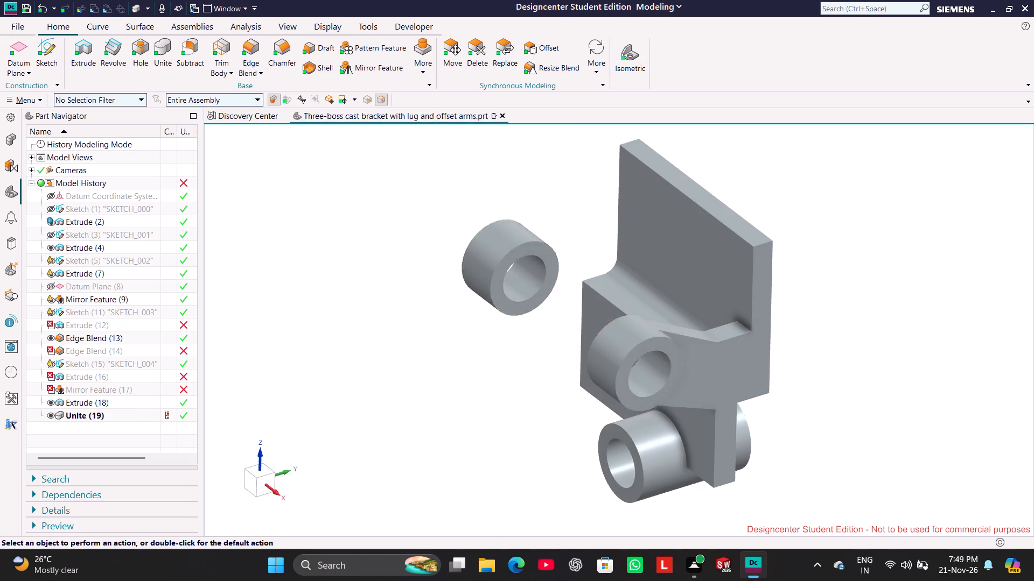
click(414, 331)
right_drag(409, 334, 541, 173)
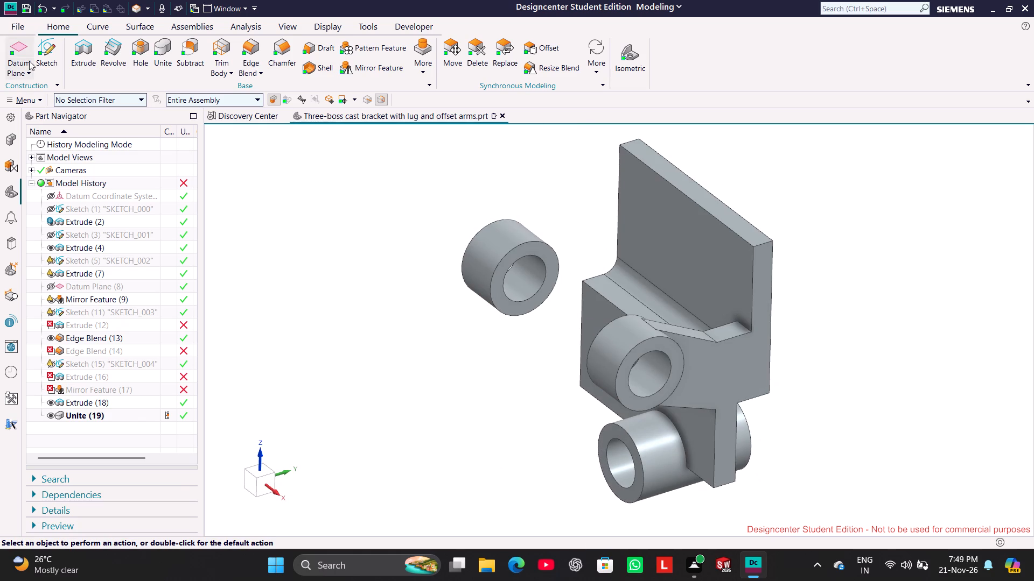
Undo the unite, the arm re-extrusion and the preceding repair edits back past the feature failures, and redo up to Mirror Feature (17).
click(43, 7)
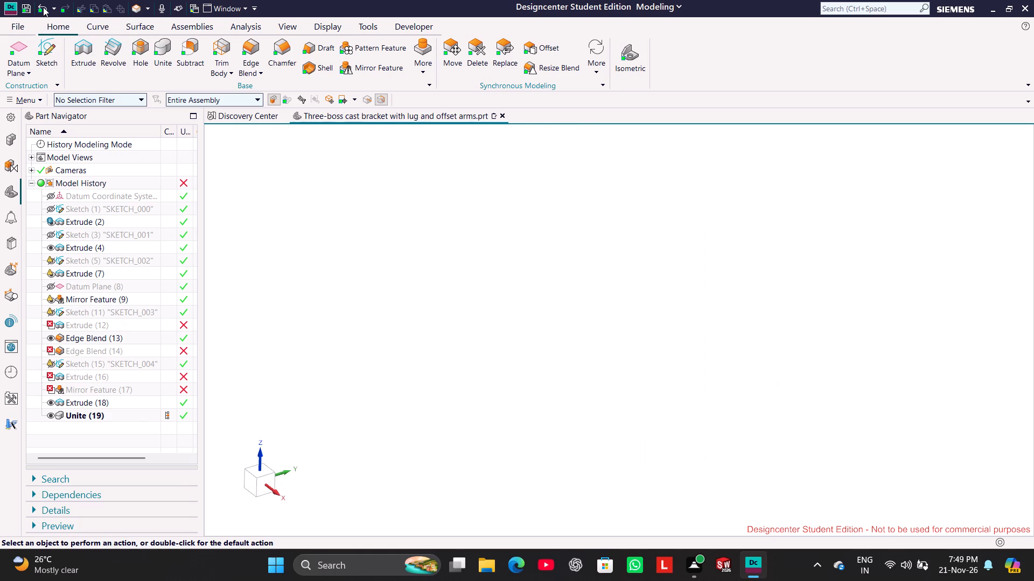
click(43, 7)
click(43, 7)
click(43, 7)
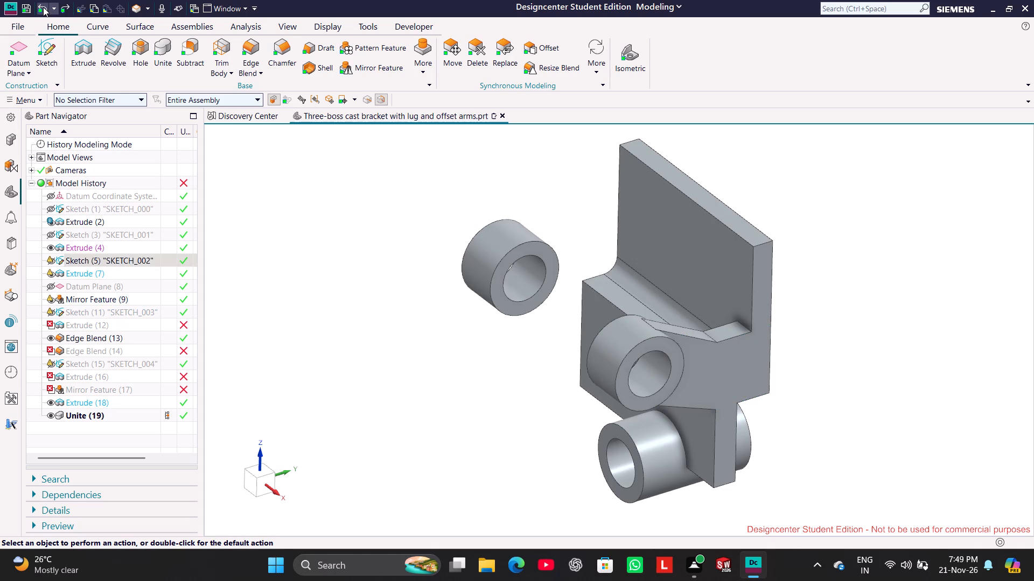
triple_click(43, 7)
triple_click(43, 7)
triple_click(43, 7)
triple_click(43, 7)
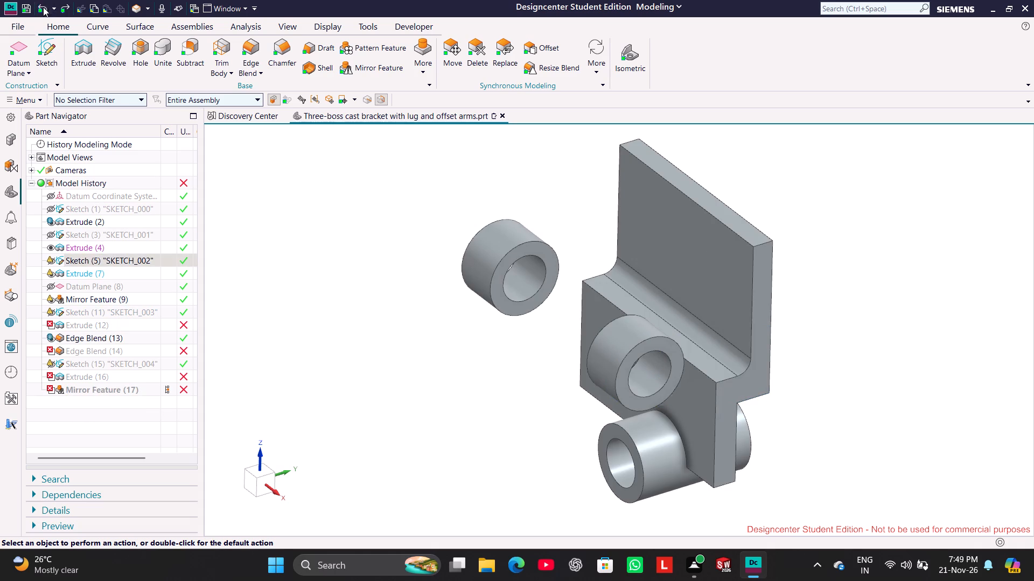
click(43, 7)
click(43, 7)
click(43, 7)
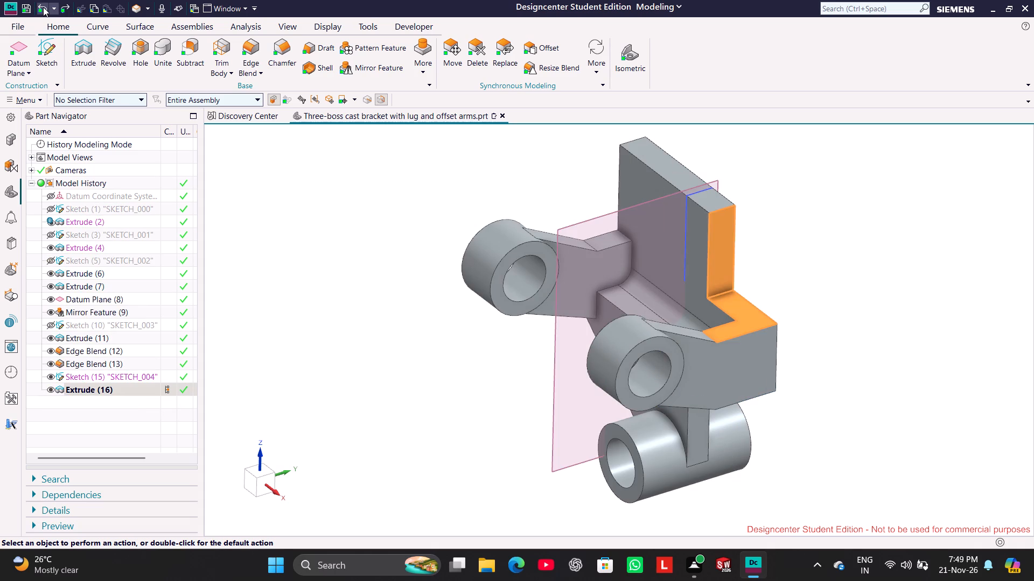
click(43, 7)
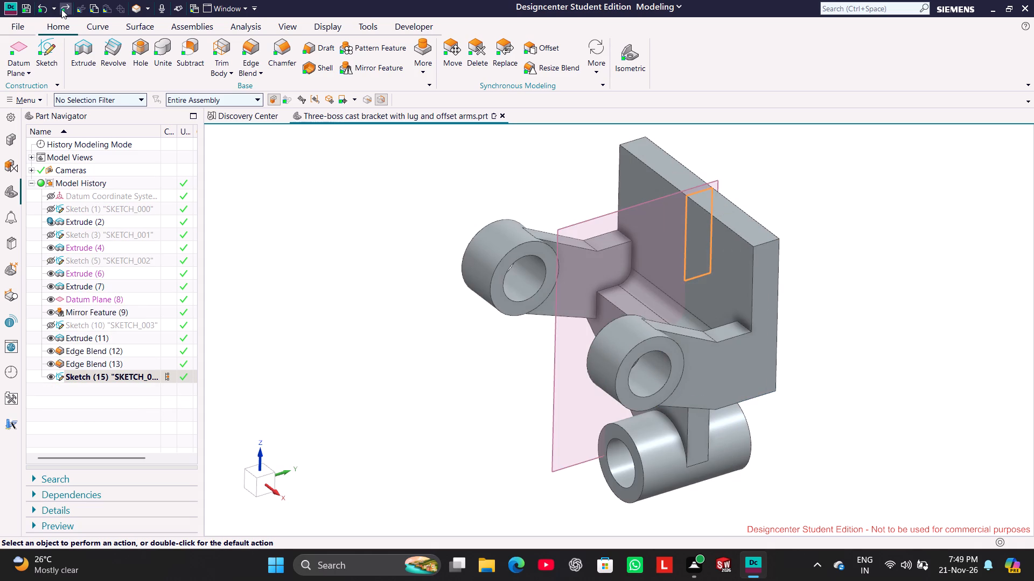
click(61, 9)
click(61, 9)
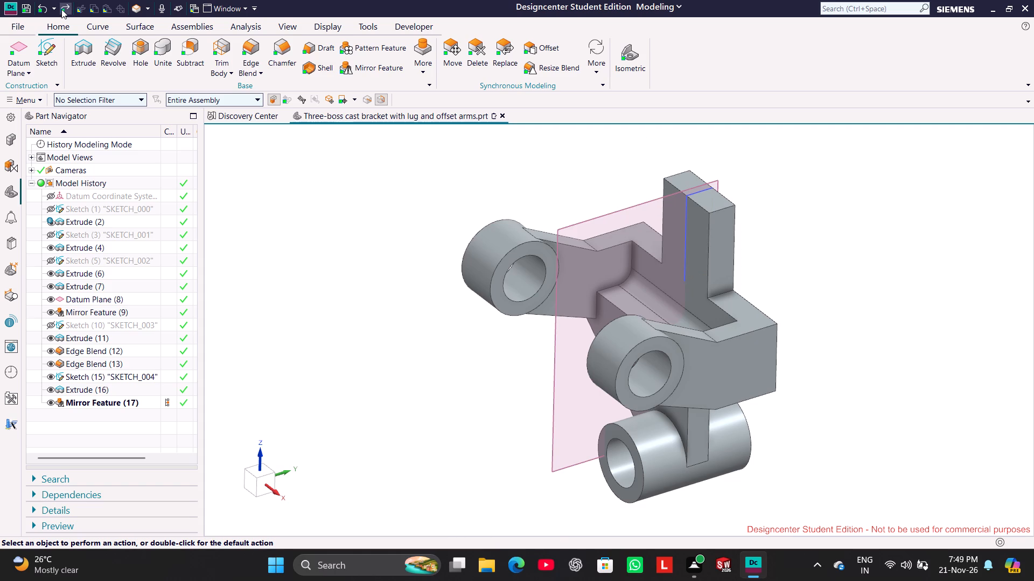
Redo the hiding of Datum Plane (8) and sketch SKETCH_004, and return the model to the isometric view.
click(61, 9)
click(61, 9)
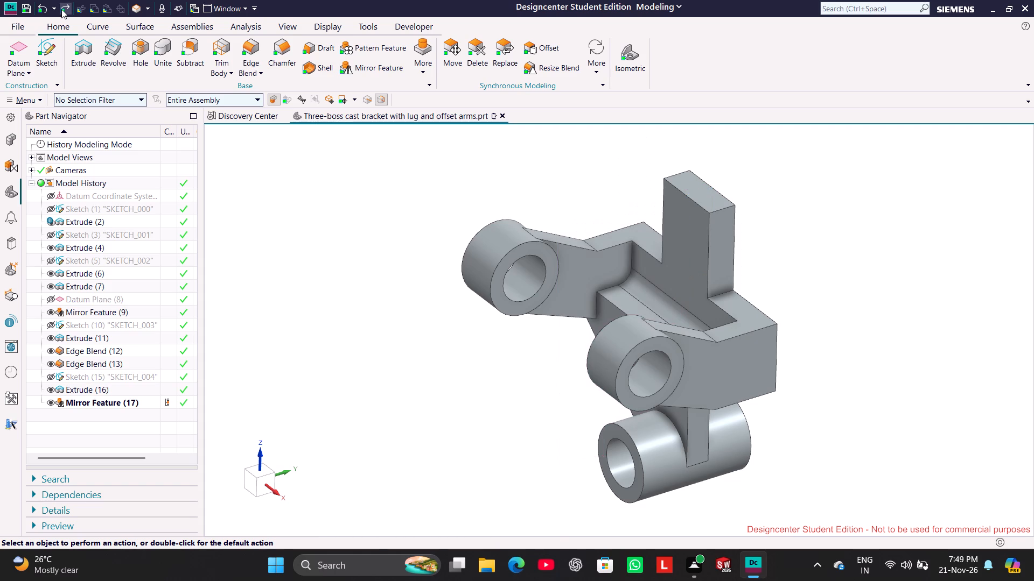
click(626, 52)
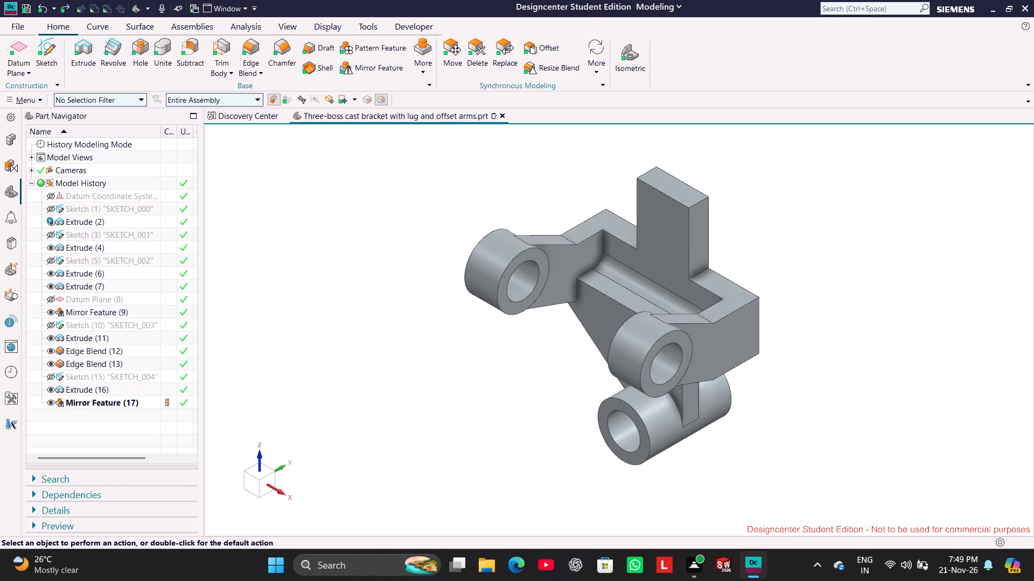
Start a new sketch on the Right principal plane.
middle_drag(475, 341, 414, 311)
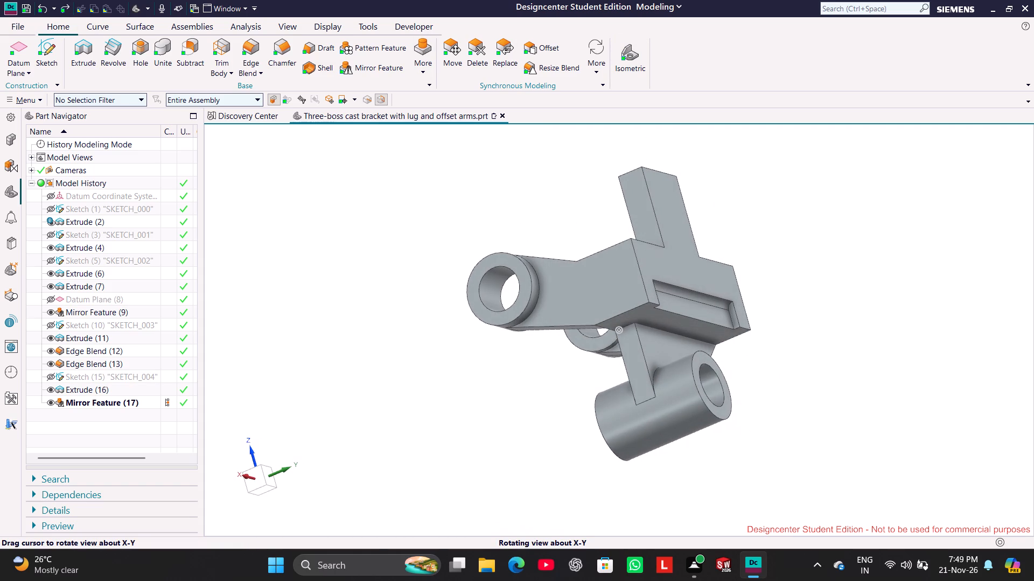
middle_drag(414, 311, 366, 318)
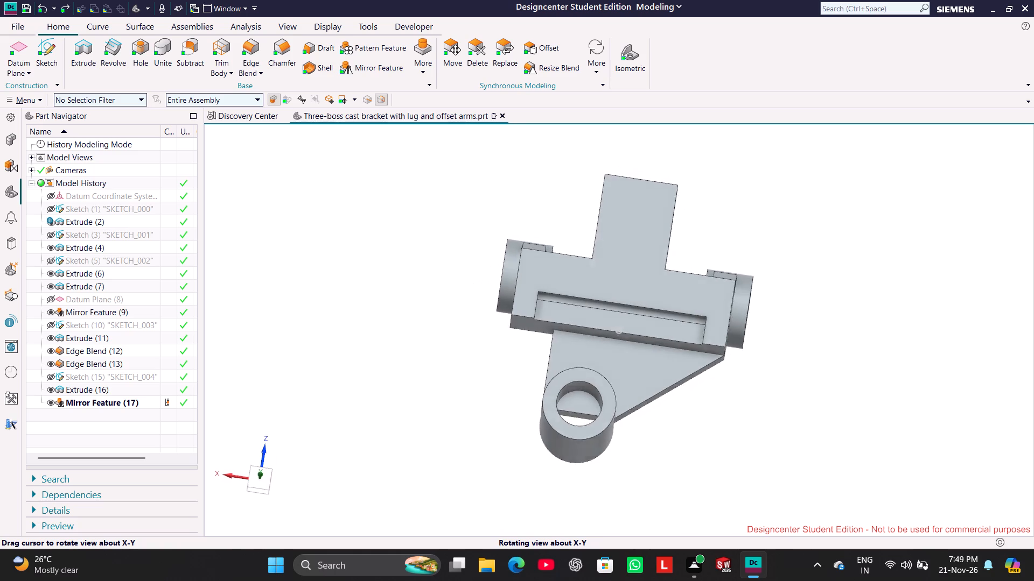
middle_drag(366, 318, 405, 325)
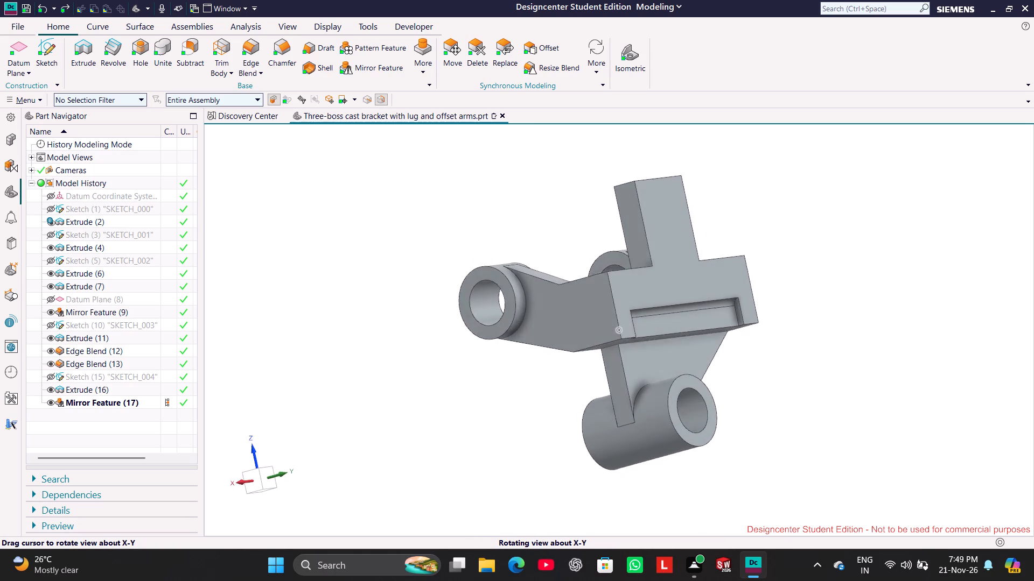
middle_drag(405, 325, 433, 342)
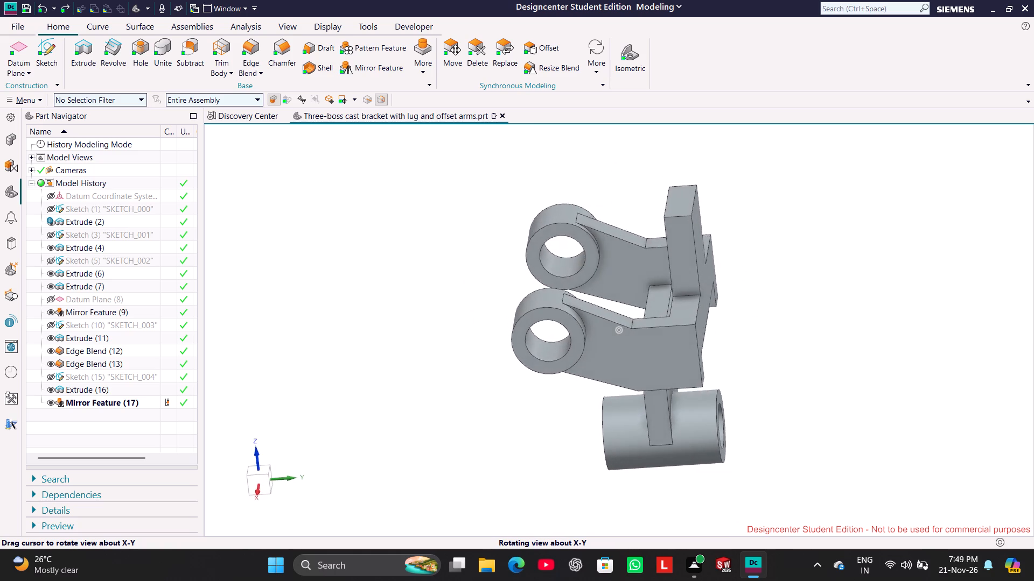
middle_drag(433, 342, 424, 321)
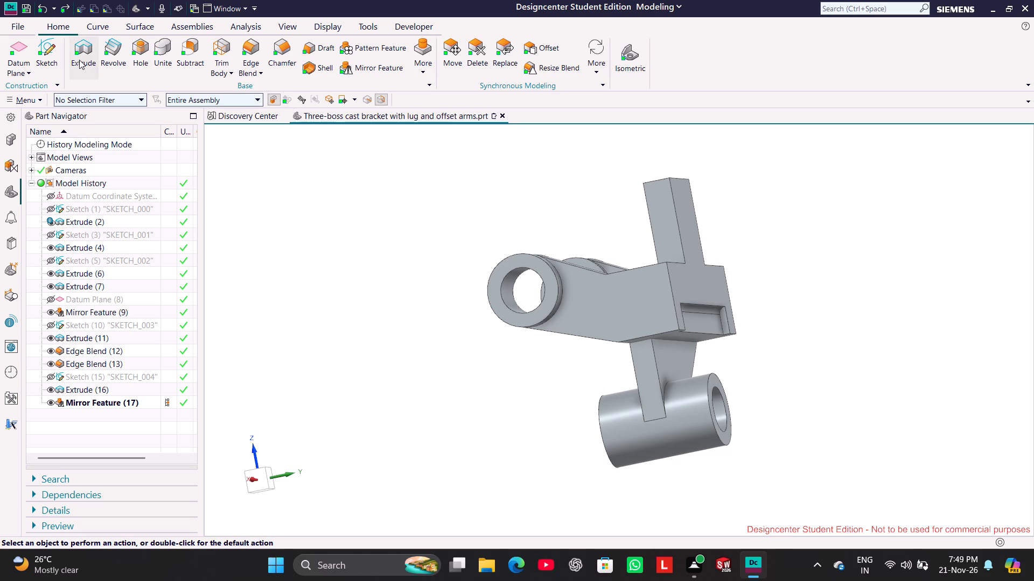
click(47, 52)
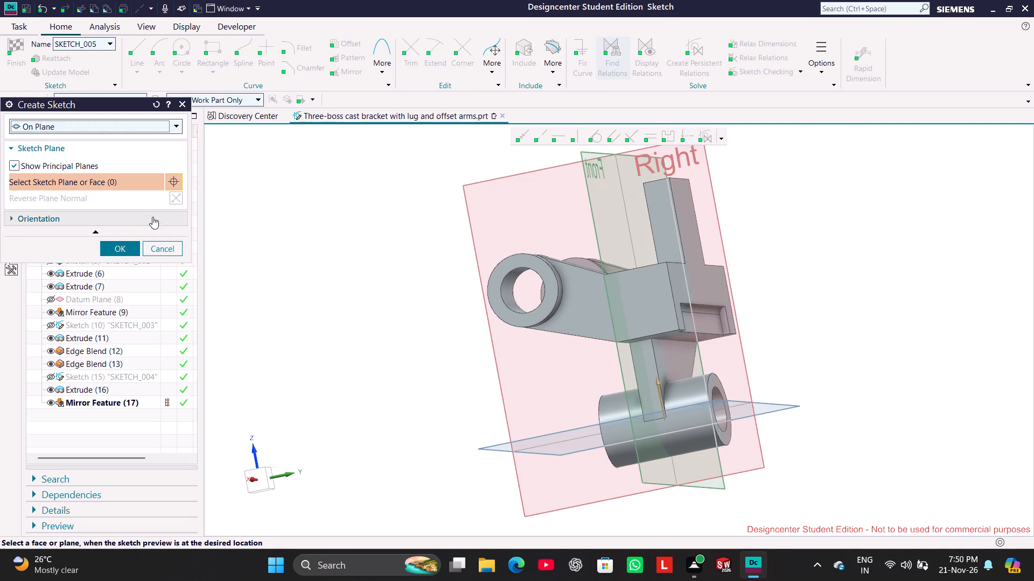
click(472, 199)
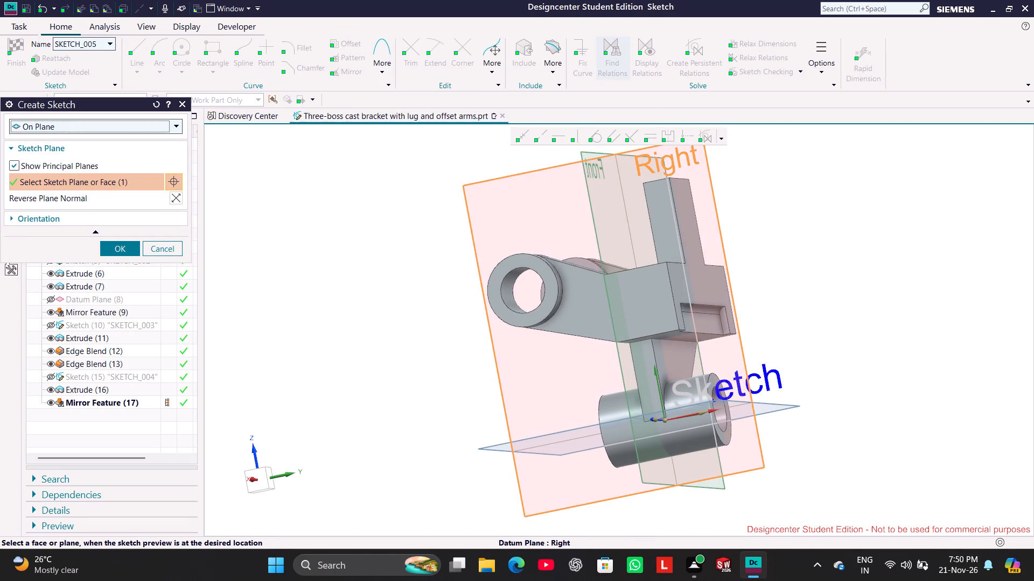
click(123, 249)
click(270, 253)
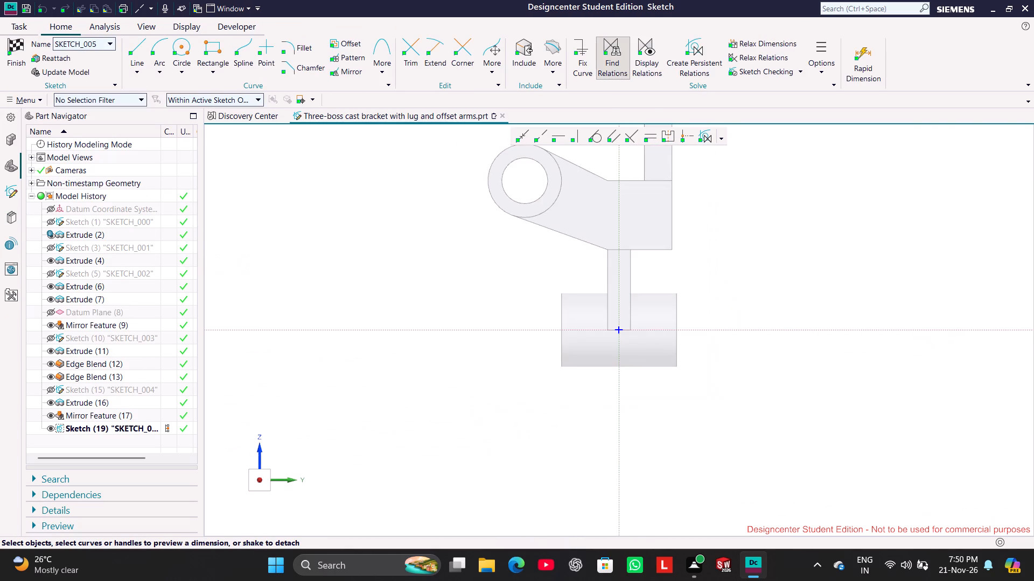
shift+middle_drag(773, 224, 750, 324)
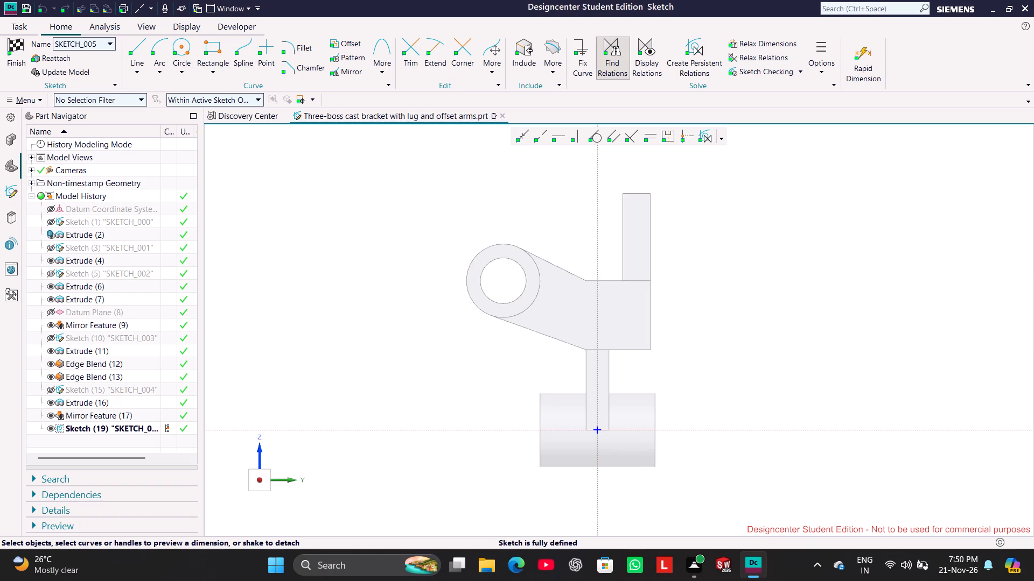
click(726, 289)
click(720, 233)
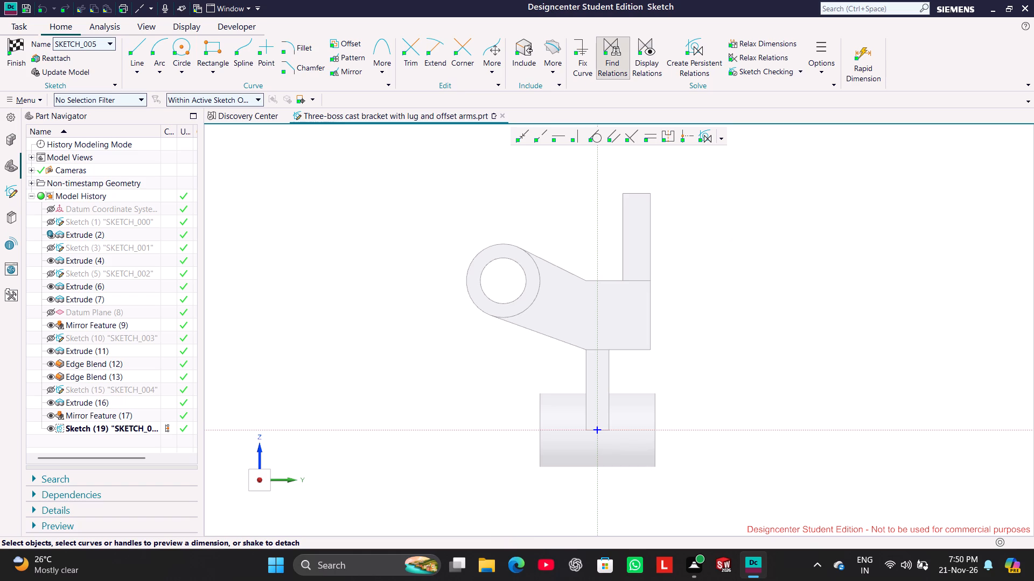
Include the upright's top edge, the outer vertical edges of the upright and plate body facing away from the arm bosses, and the body's bottom edge.
click(527, 53)
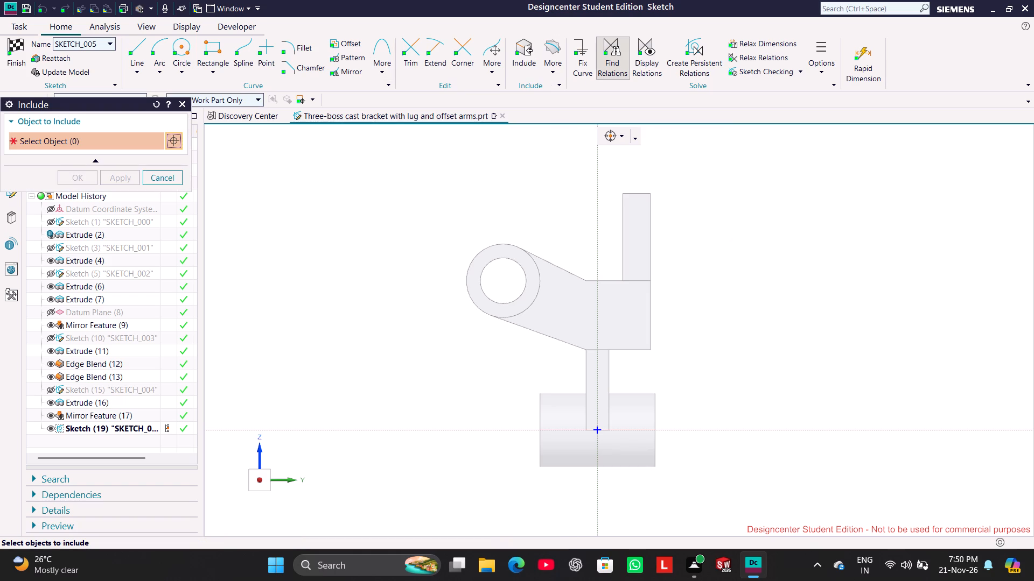
click(652, 253)
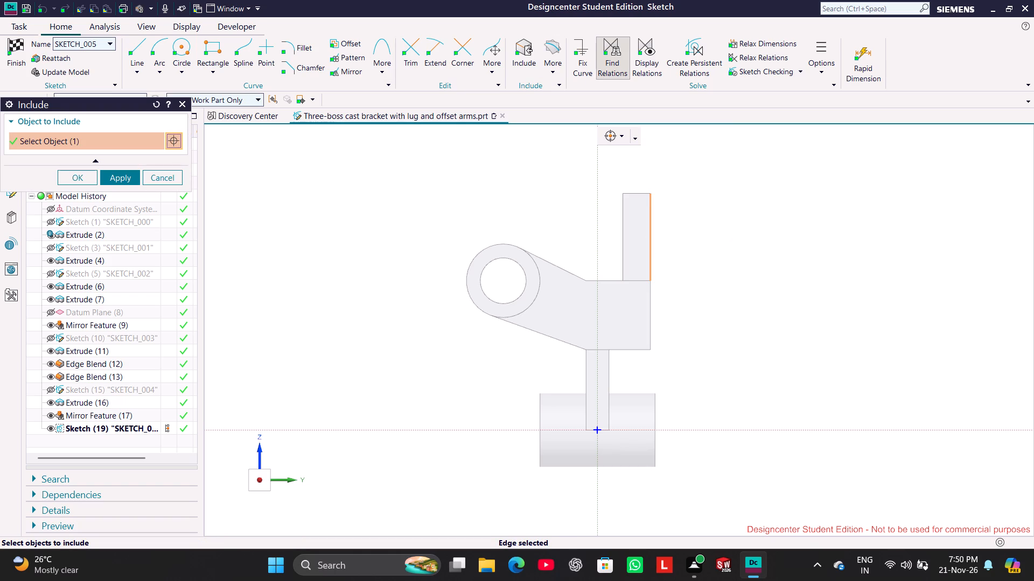
click(651, 325)
click(640, 346)
click(636, 195)
click(117, 183)
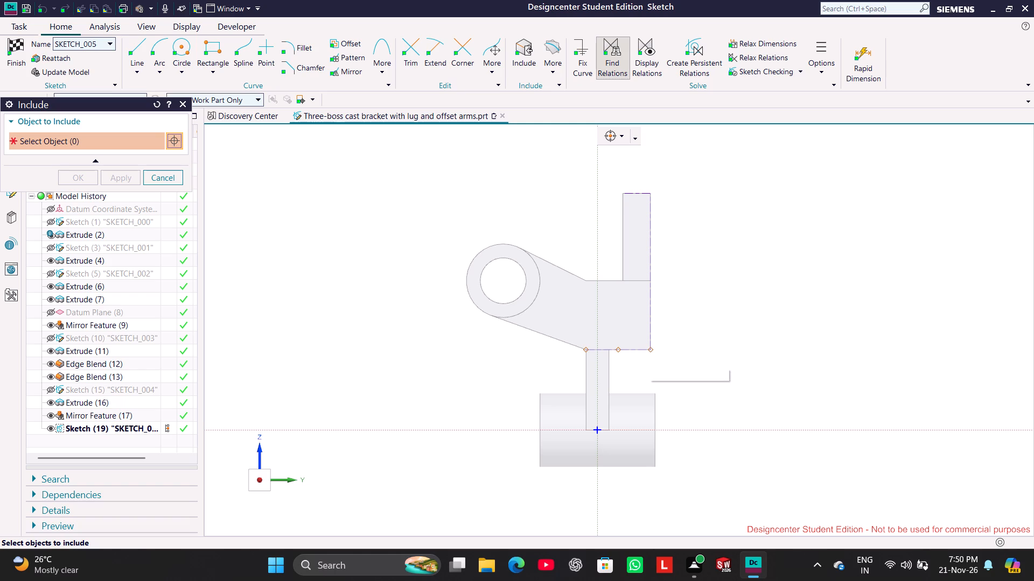
Project the upright's outer vertical edge into the sketch and extend the line down to the plate body's bottom edge.
click(549, 57)
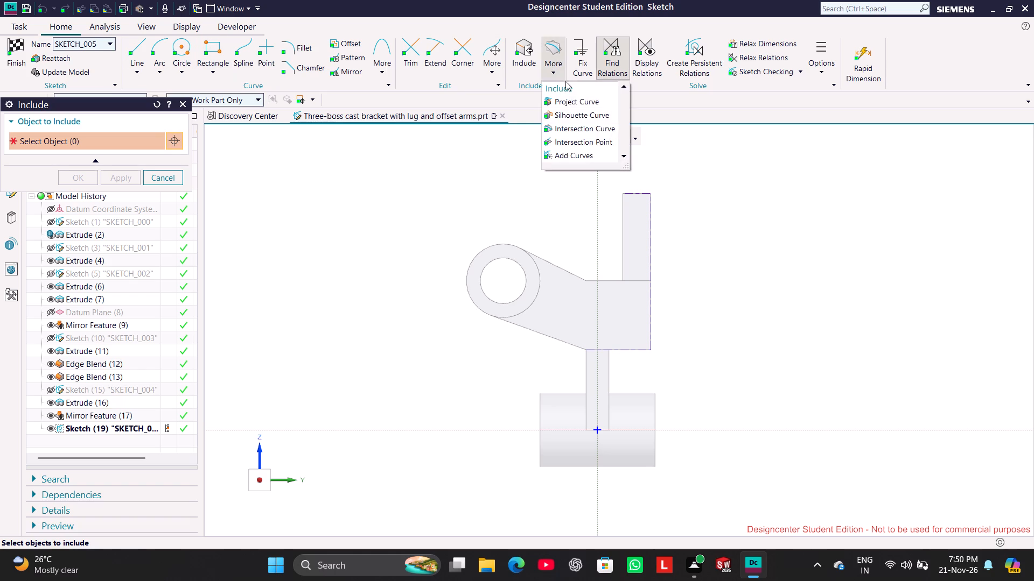
click(575, 97)
click(654, 252)
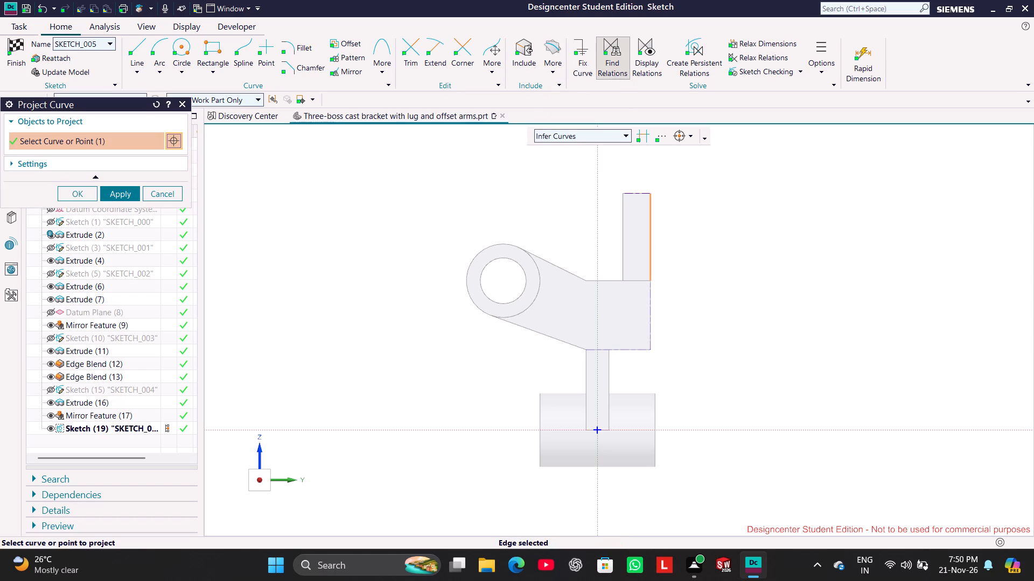
click(121, 196)
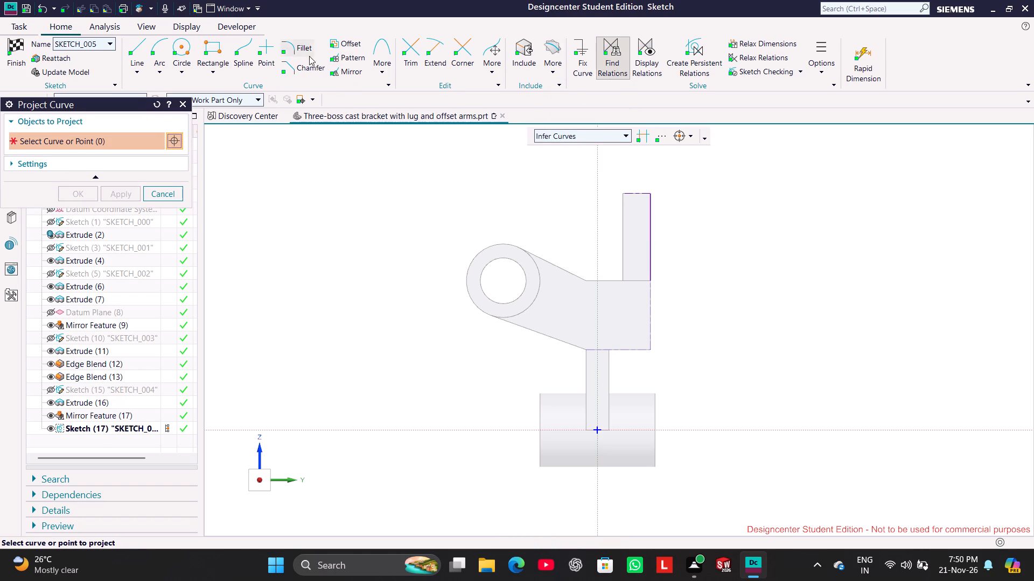
click(431, 60)
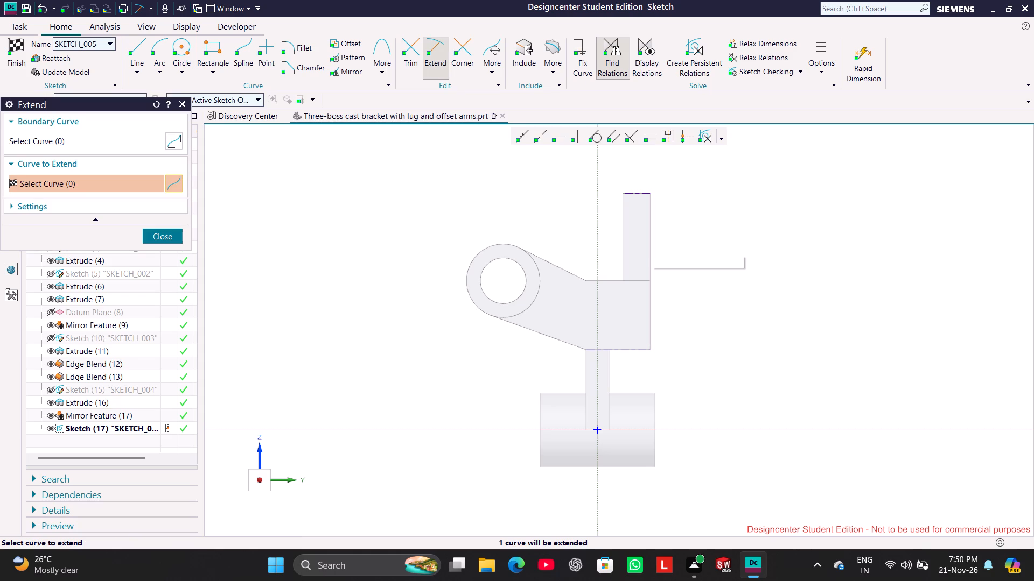
click(650, 251)
click(428, 304)
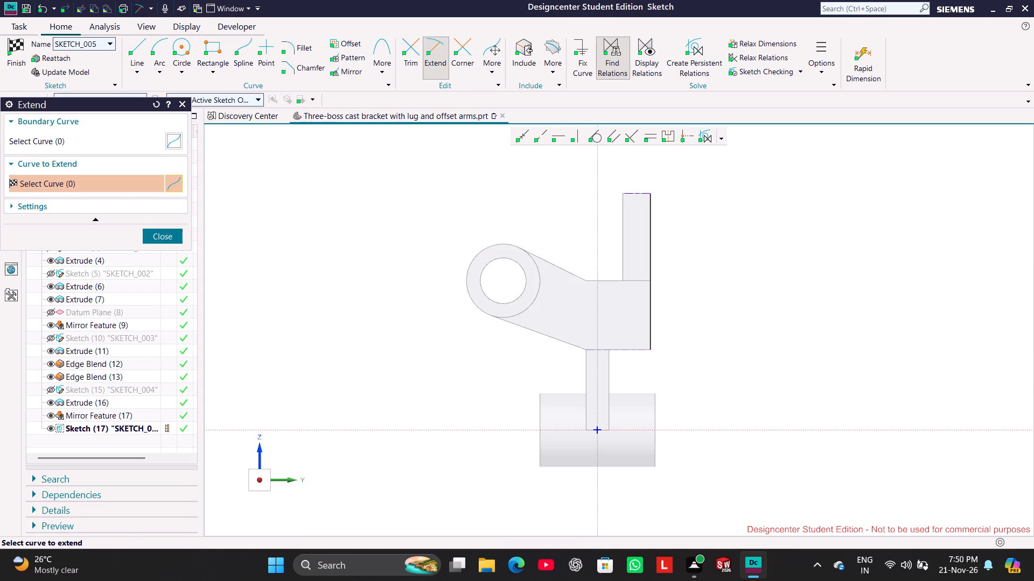
click(167, 233)
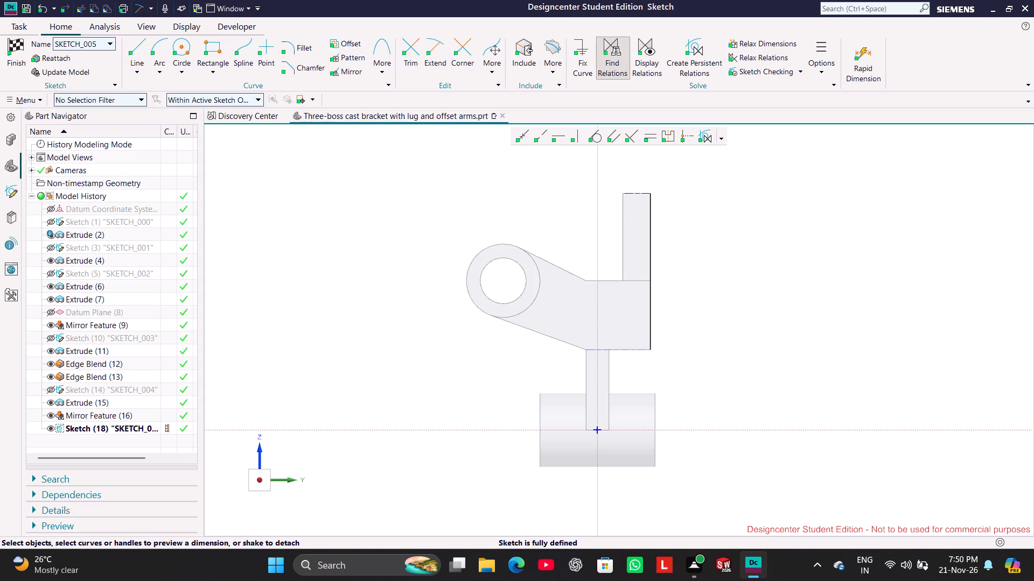
Offset the extended vertical line 3 mm inward, into the plate body.
click(348, 45)
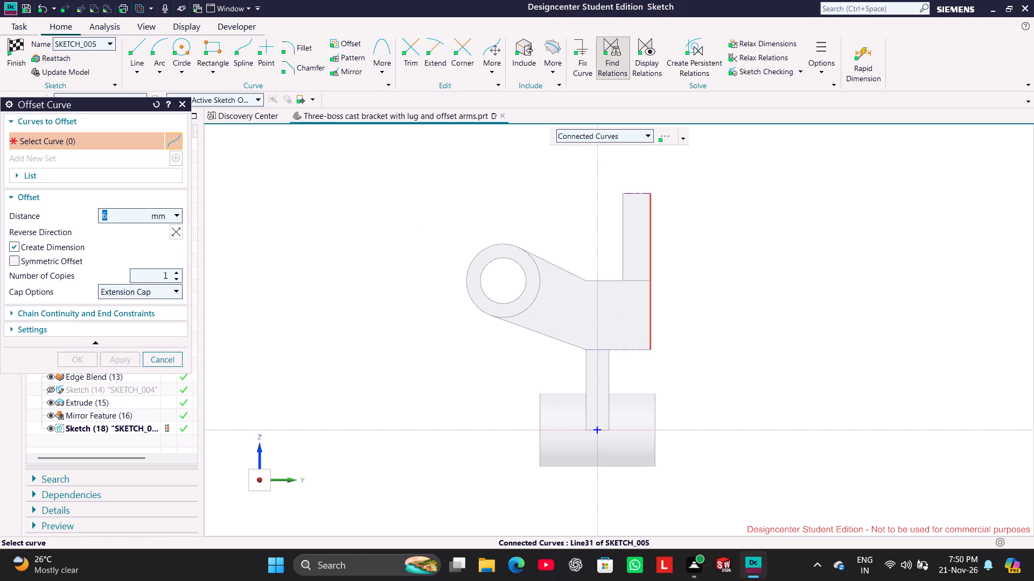
click(650, 260)
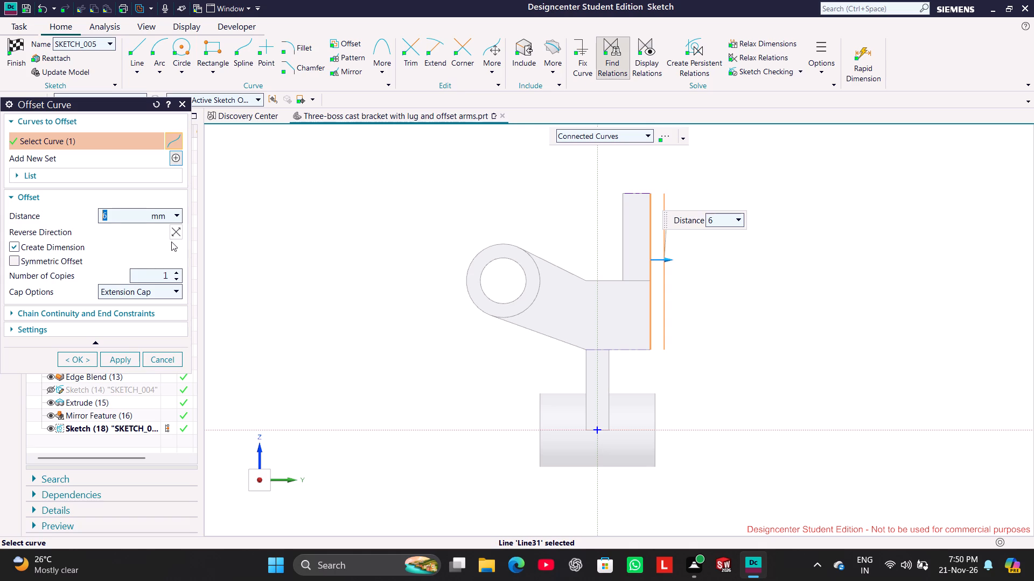
click(172, 237)
double_click(114, 216)
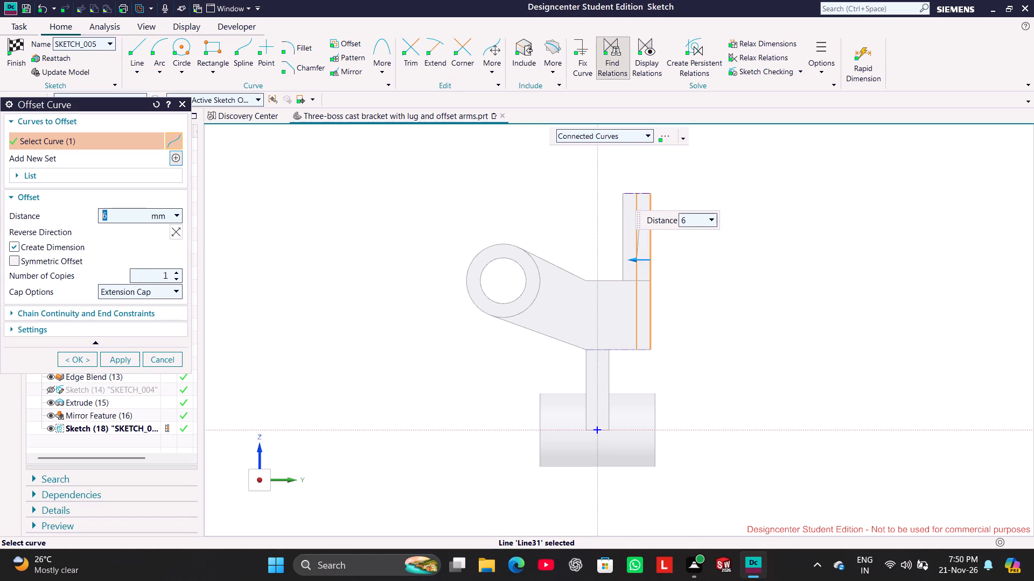
key(3)
key(Return)
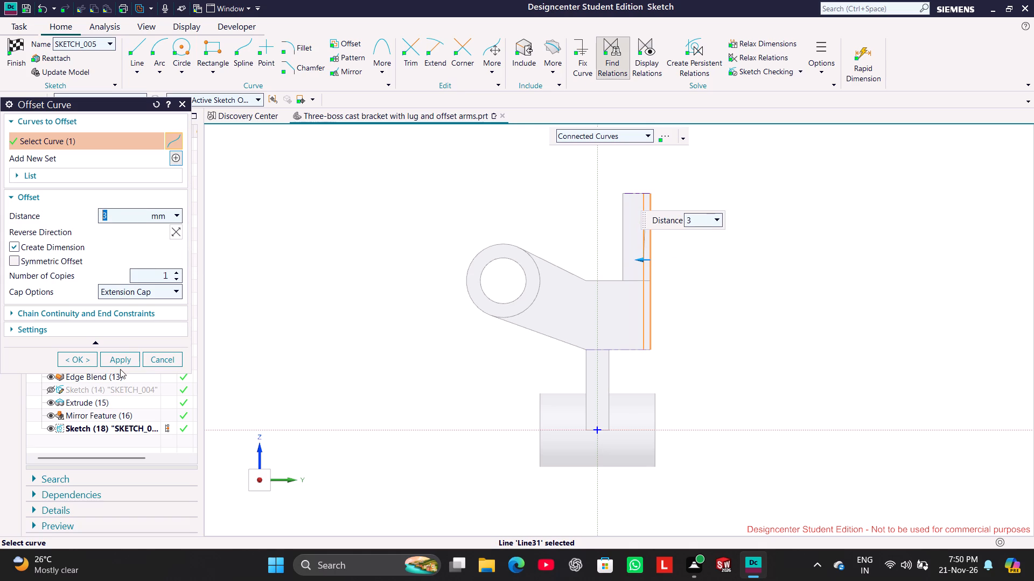
click(115, 363)
click(164, 361)
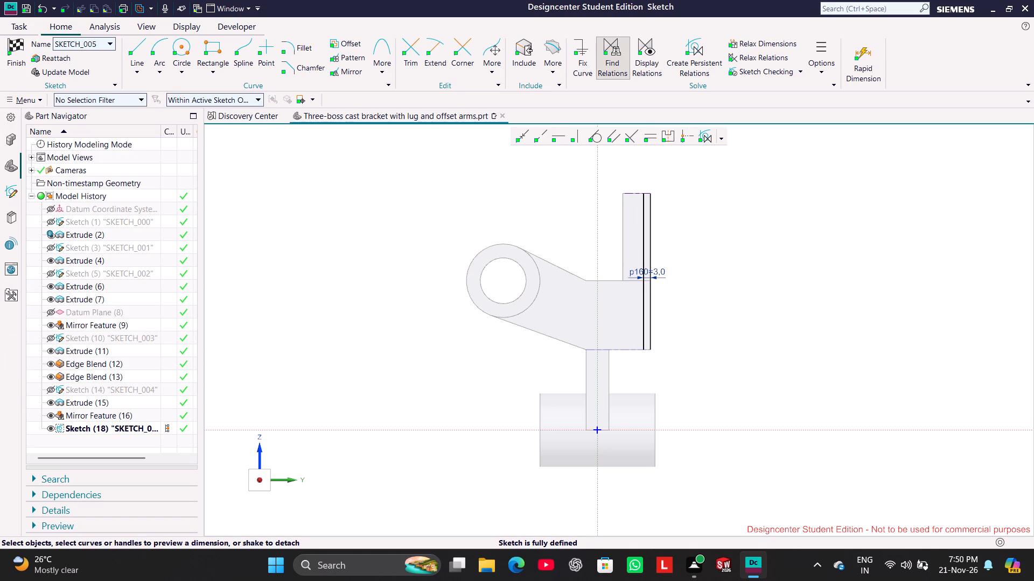
click(825, 275)
right_click(652, 221)
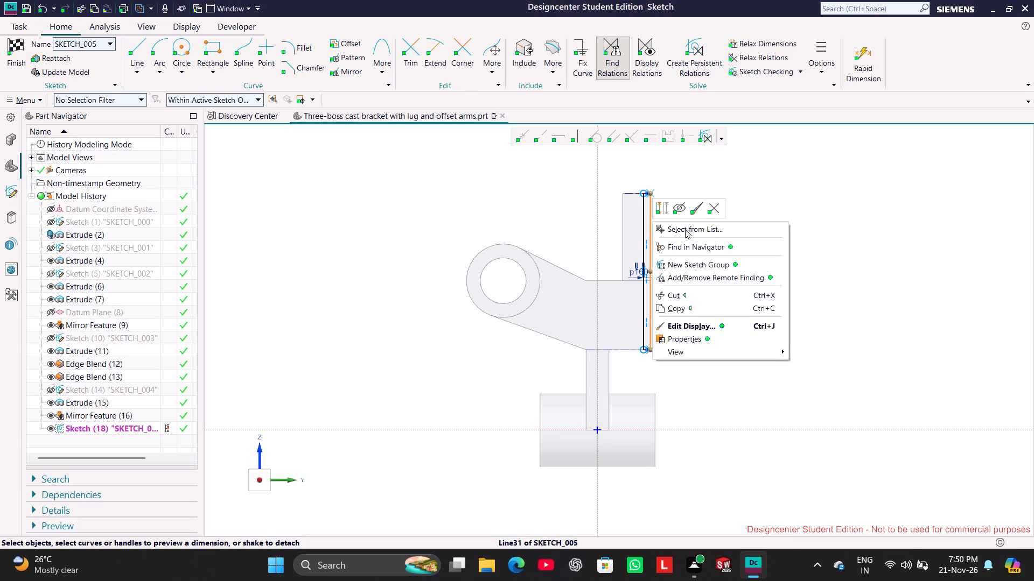
click(710, 168)
Project the upright's top edge and the plate body's bottom edge into the sketch.
scroll(689, 199, up, 2)
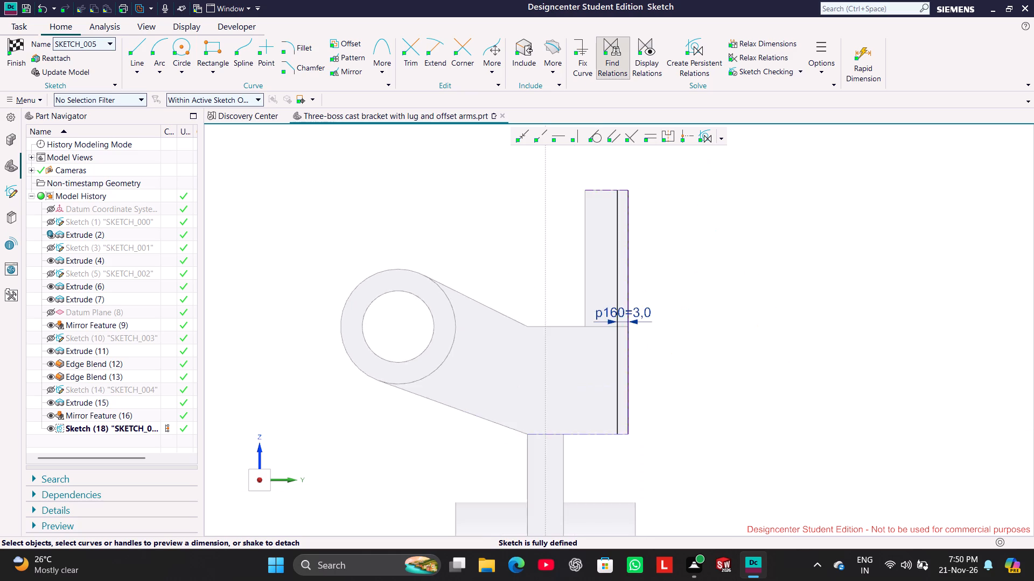
scroll(694, 210, up, 1)
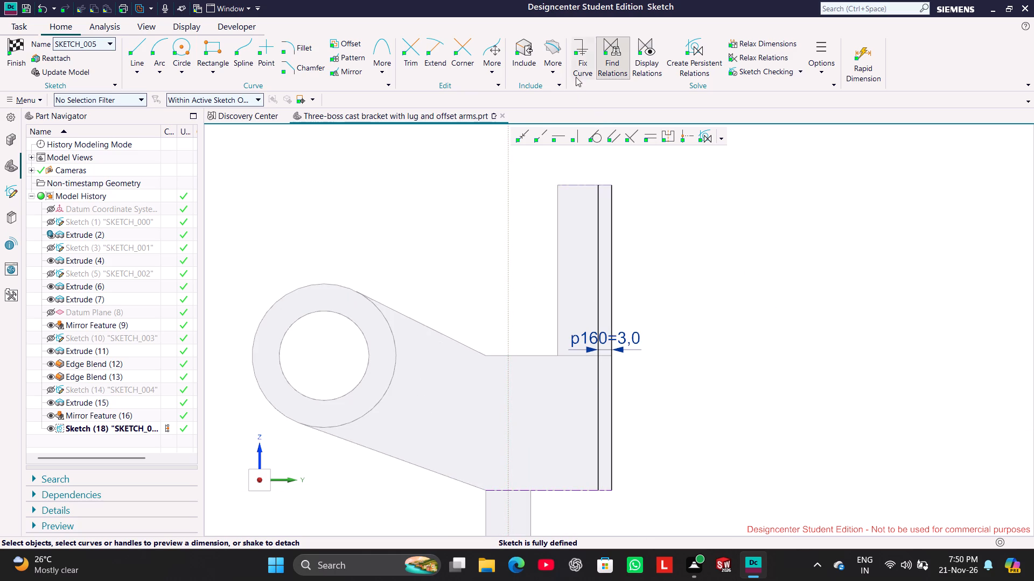
click(560, 53)
click(590, 101)
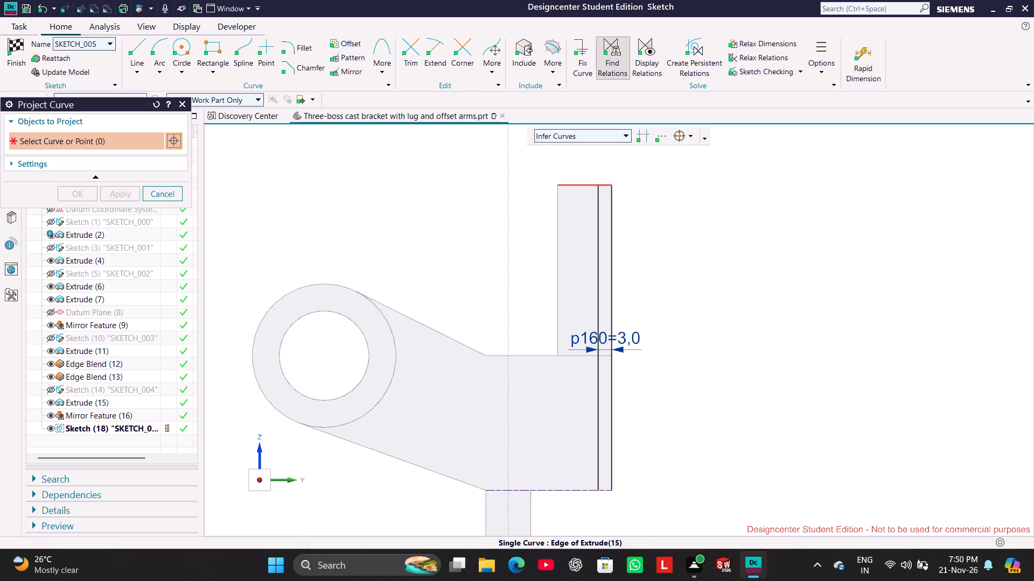
click(608, 186)
click(588, 490)
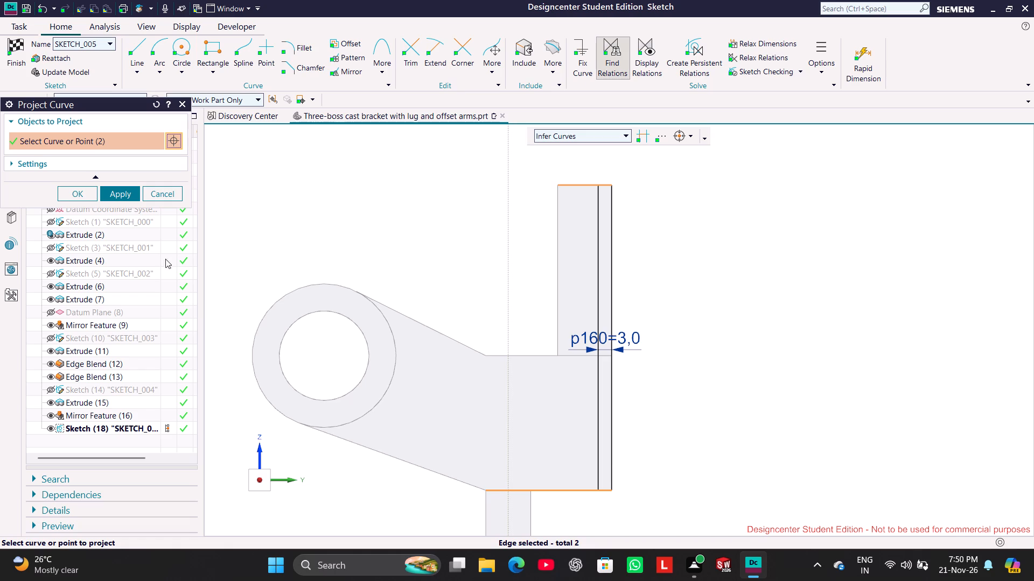
click(121, 190)
Trim the projected top and bottom lines back to the offset line, leaving a closed 3 mm wide strip profile.
click(409, 52)
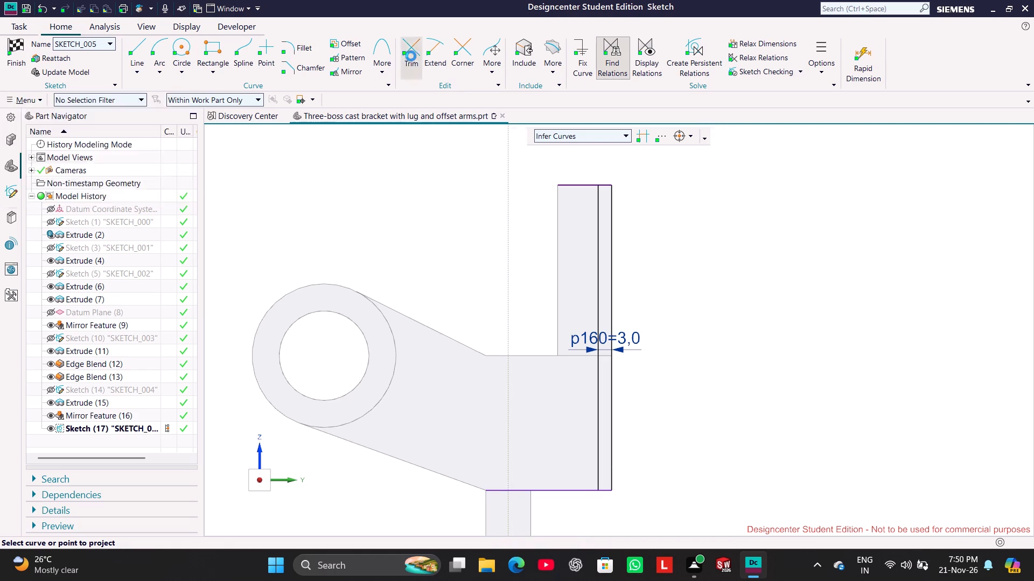
drag(590, 230, 583, 174)
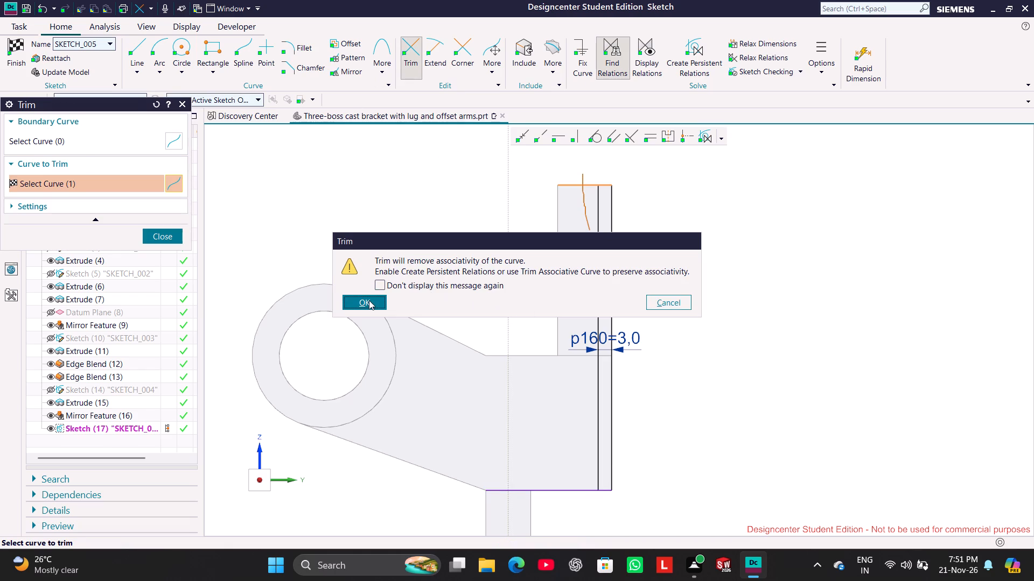
click(369, 300)
drag(563, 514, 572, 409)
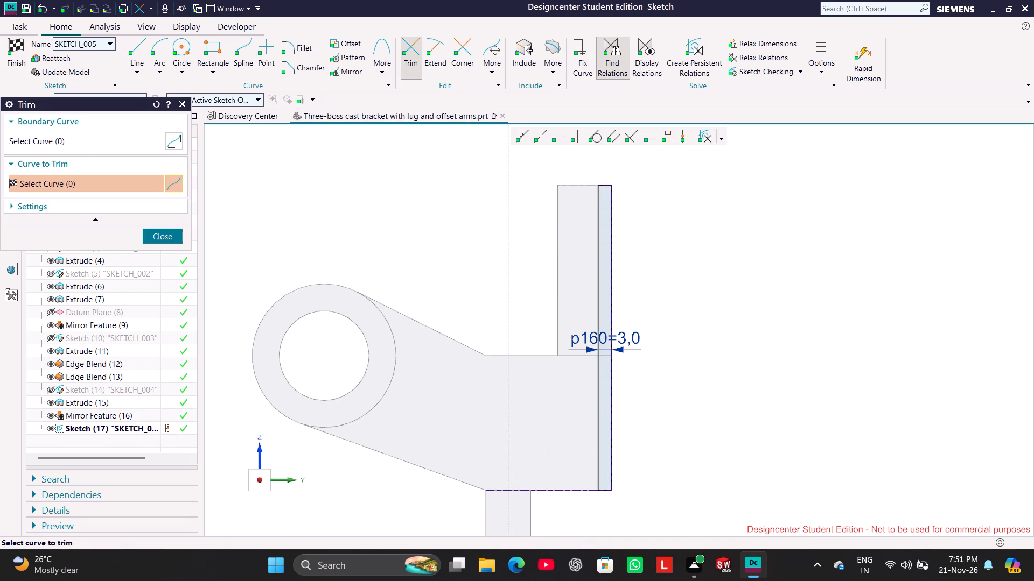
Finish the 3 mm wide strip profile sketch and return to the solid model.
click(169, 237)
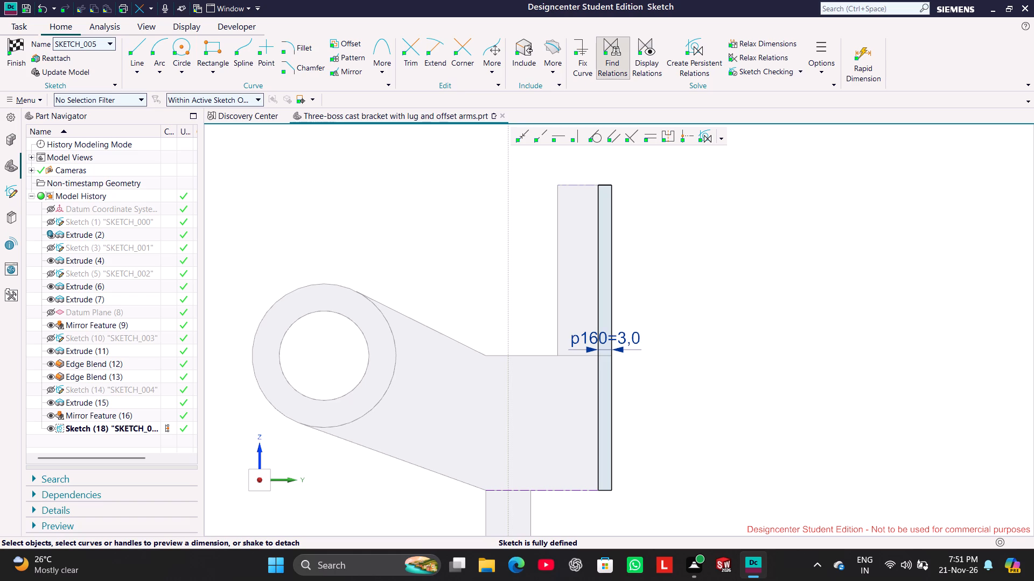
scroll(713, 325, down, 2)
middle_drag(738, 359, 729, 360)
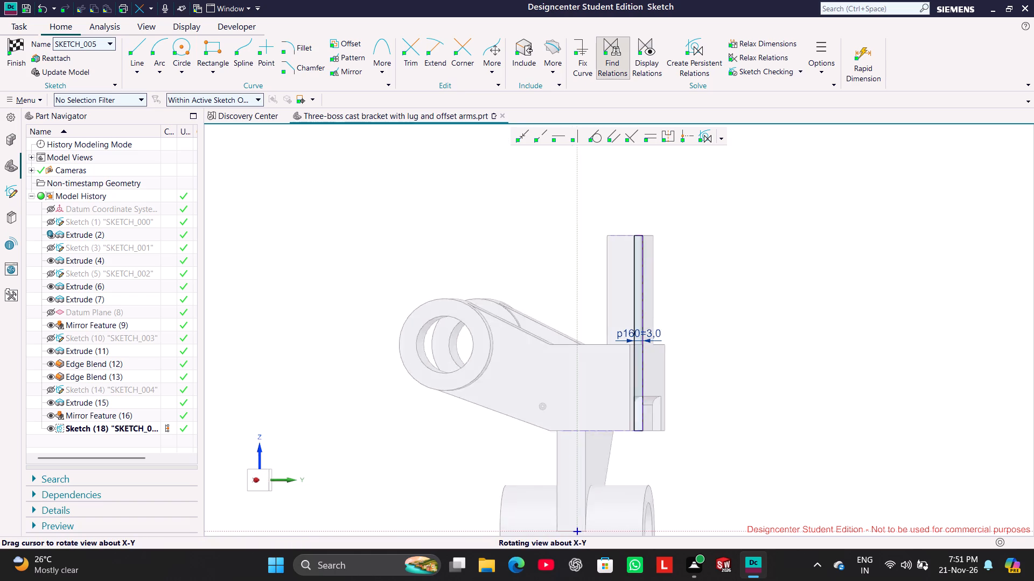
middle_drag(729, 360, 726, 359)
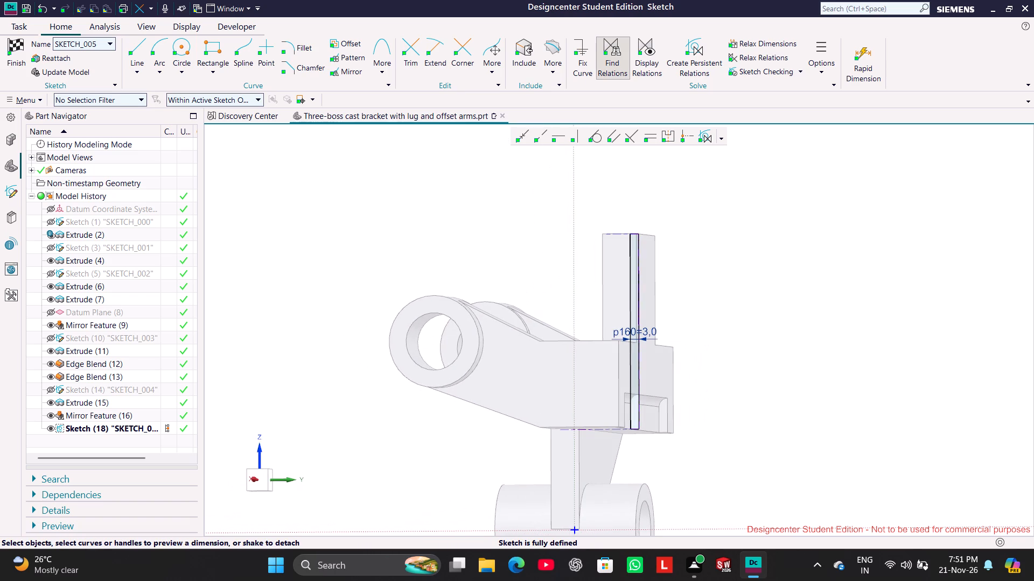
click(19, 48)
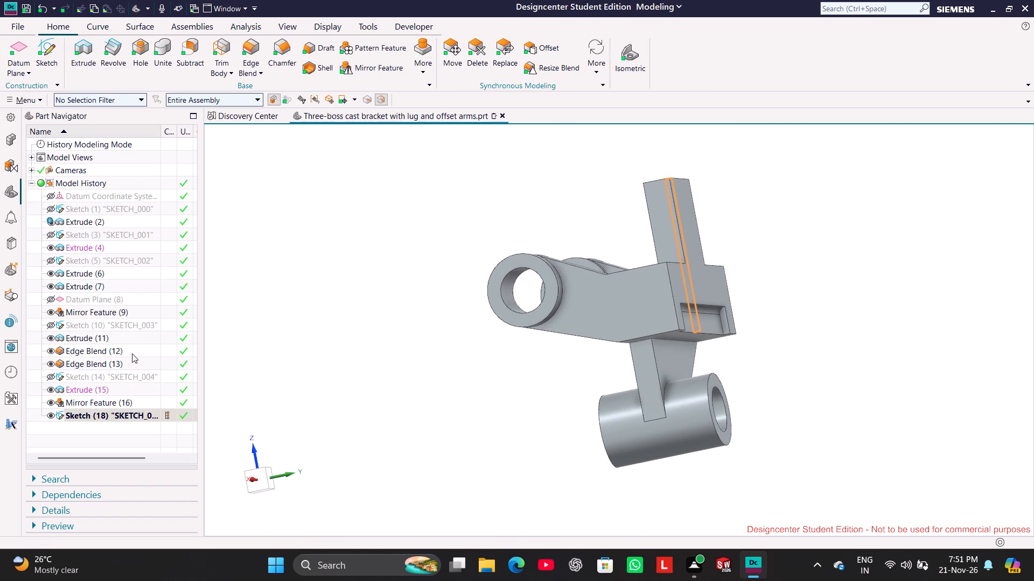
Extrude the strip sketch as a solid with a symmetric width of 90 mm, after trying 30 mm and 60 mm.
right_click(149, 415)
click(191, 427)
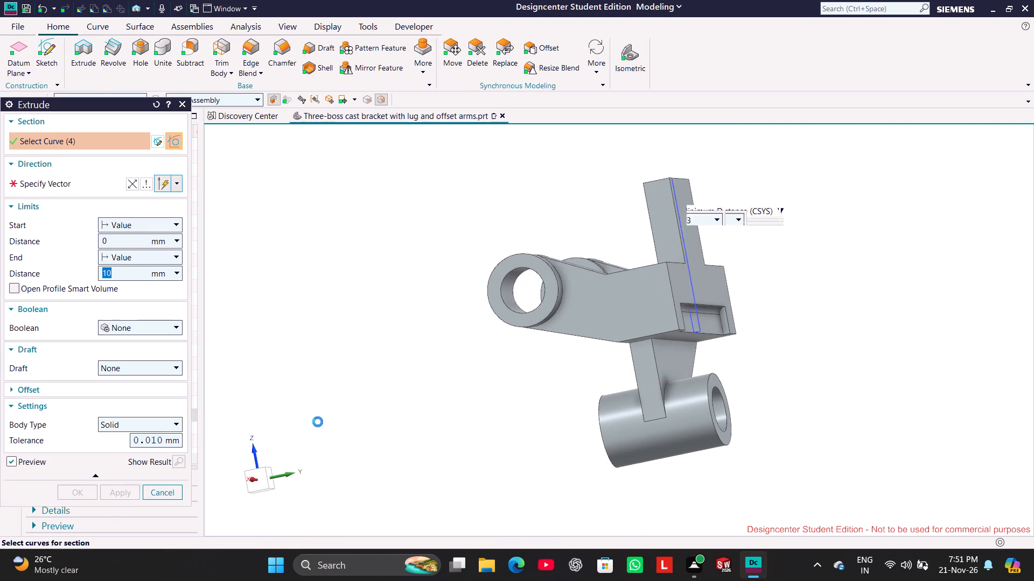
middle_drag(419, 393, 430, 414)
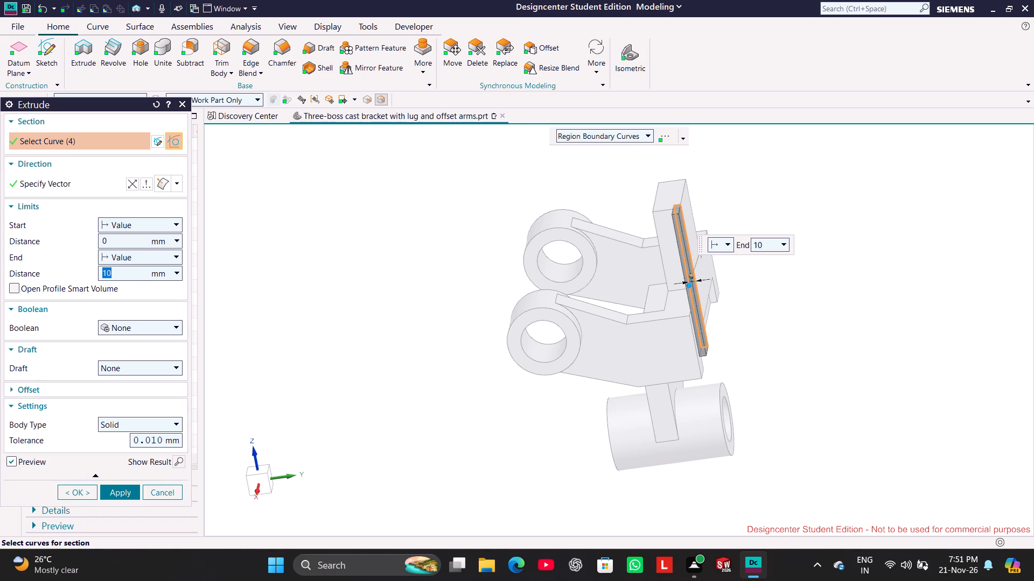
text(30)
key(Return)
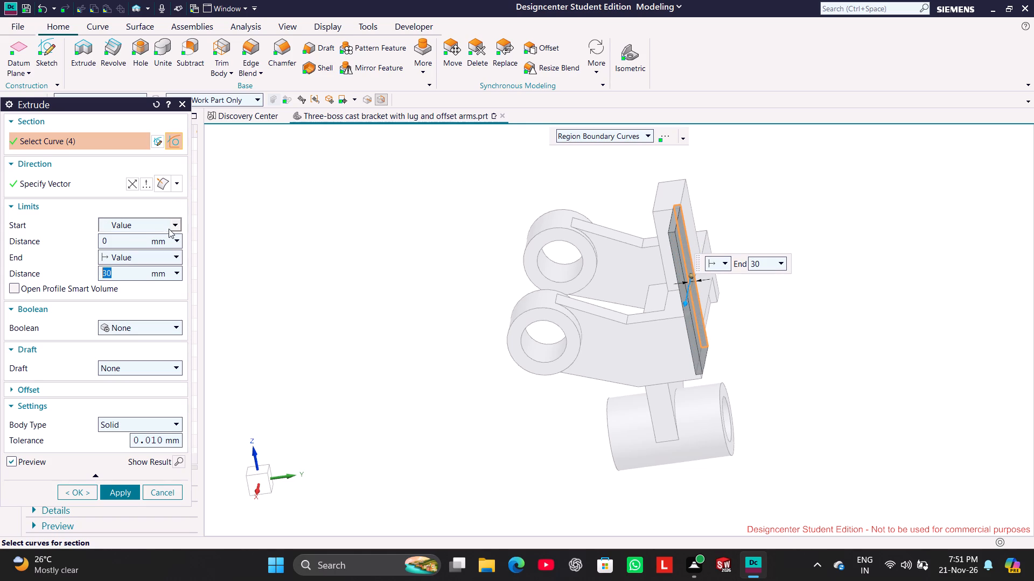
click(169, 229)
click(163, 252)
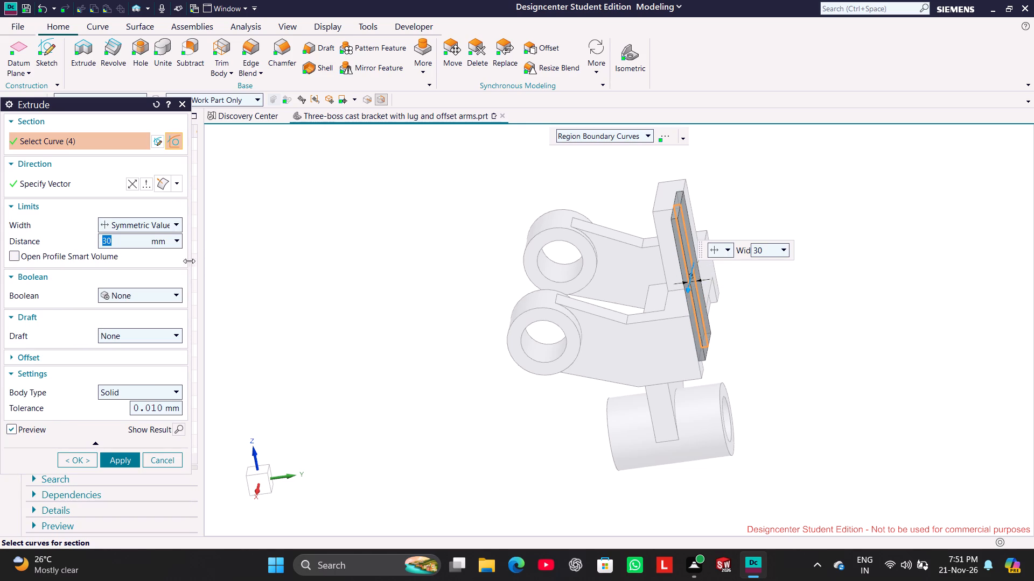
text(60)
key(Return)
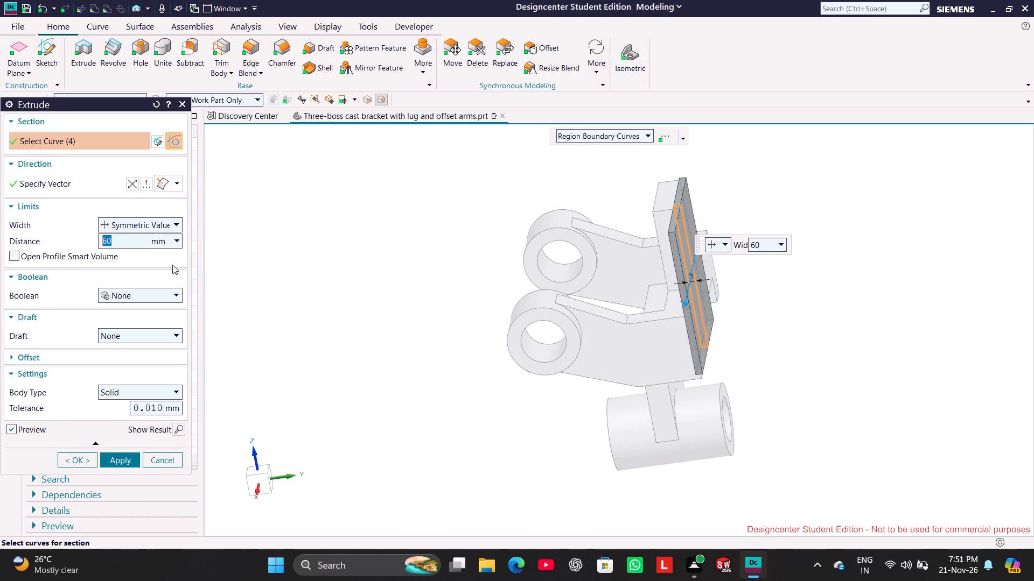
text(90)
key(Return)
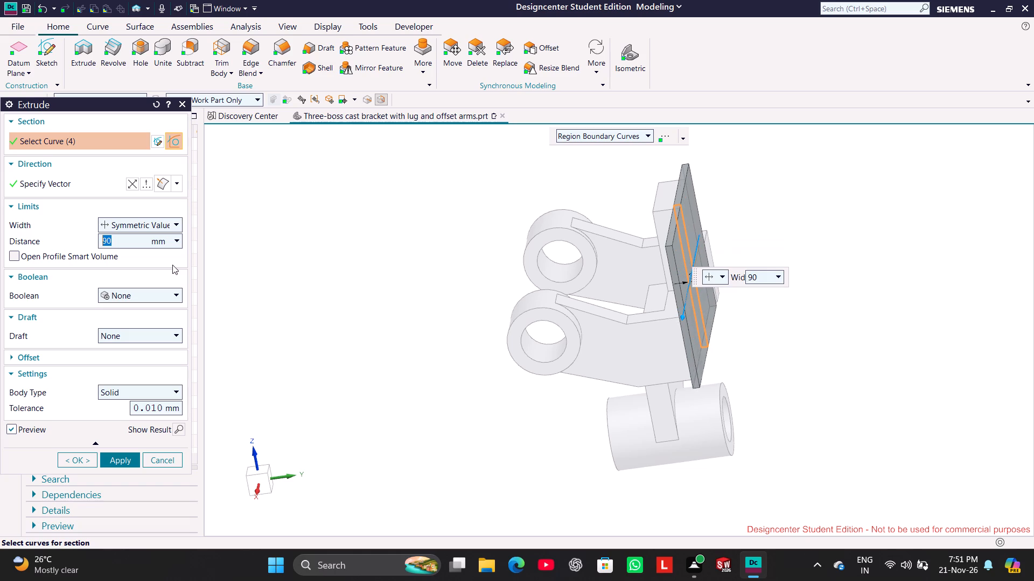
middle_drag(416, 342, 341, 337)
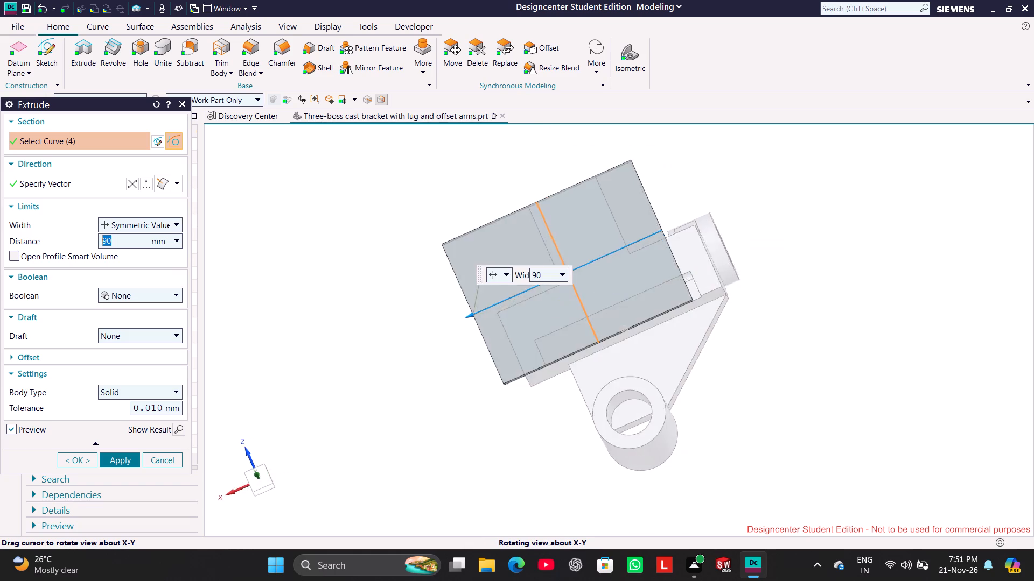
middle_drag(341, 337, 398, 339)
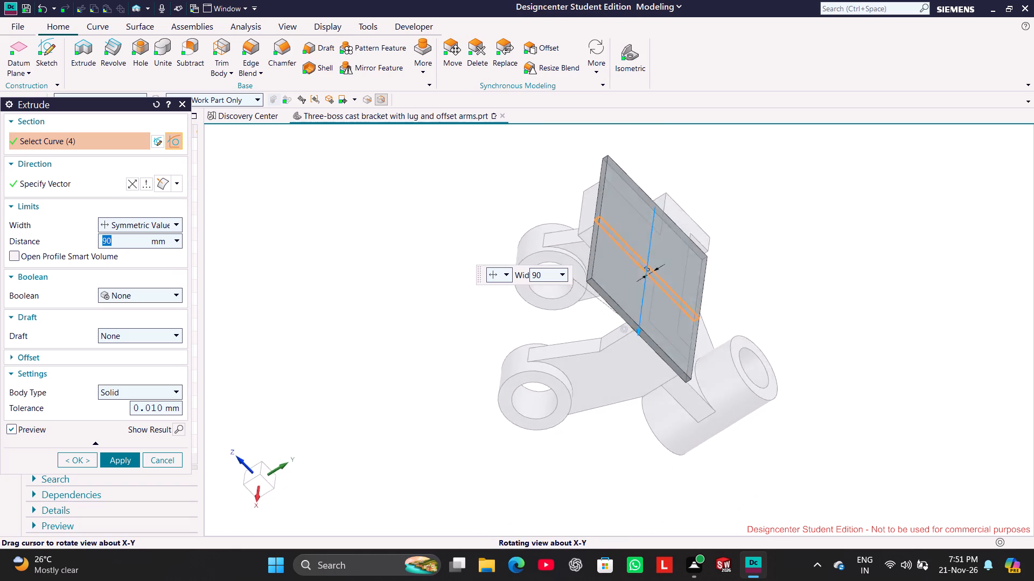
middle_drag(398, 339, 331, 326)
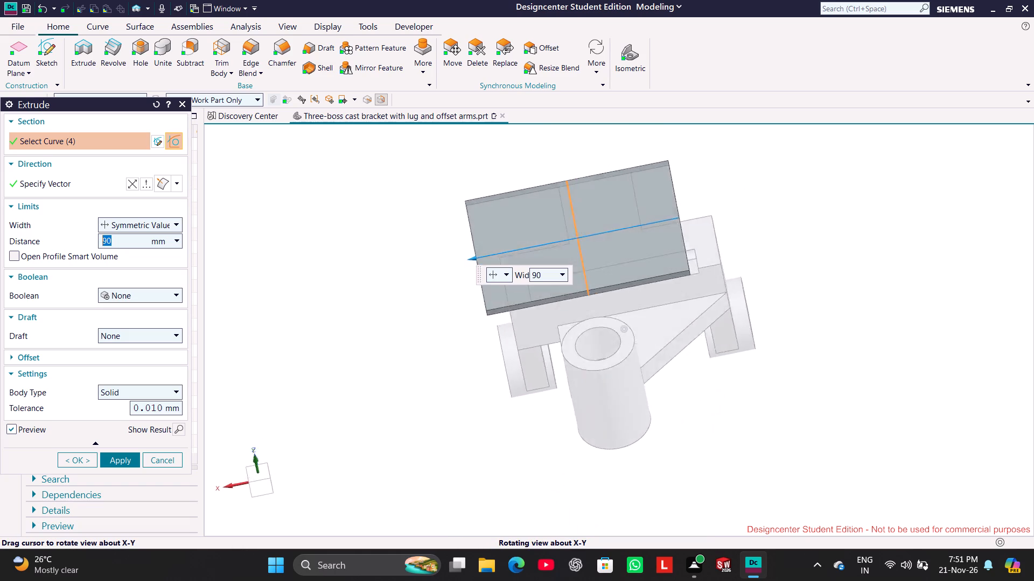
middle_drag(331, 326, 362, 344)
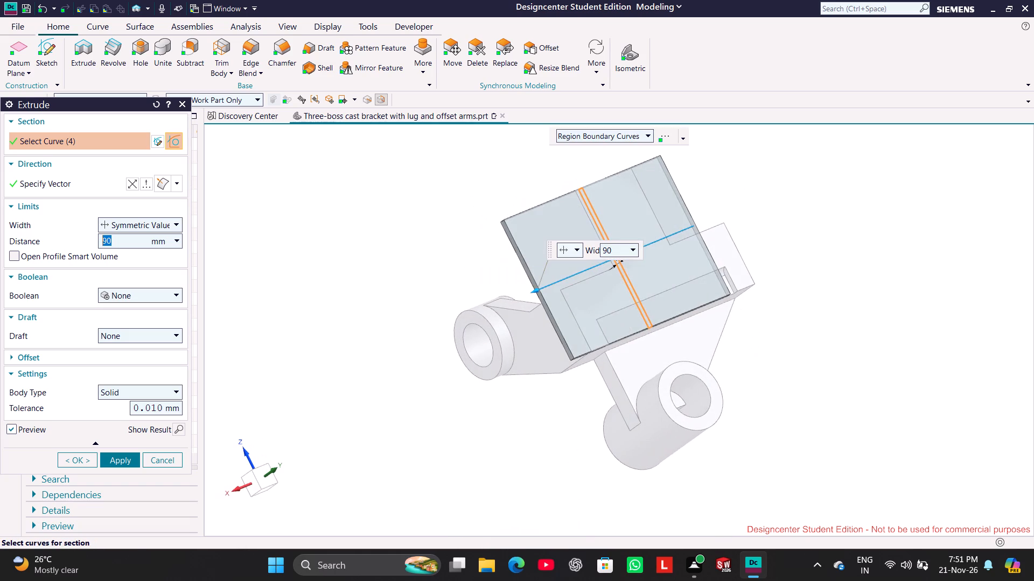
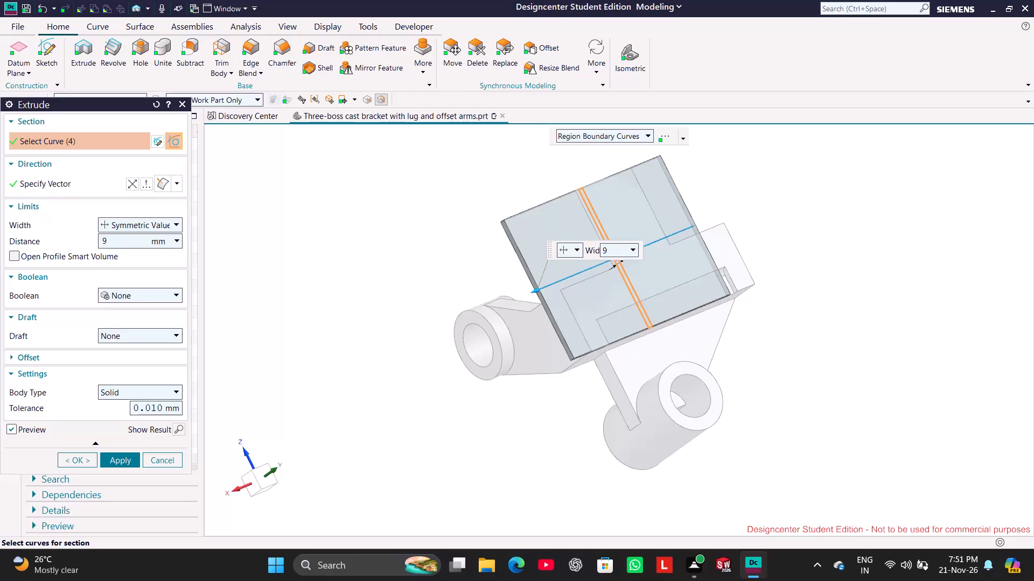
Set the strip extrusion's symmetric width to 120 mm, after trying 9100 mm.
text(100)
key(BackSpace)
key(BackSpace)
key(BackSpace)
key(BackSpace)
text(120)
key(Return)
Subtract the strip extrusion from the bracket body and finish the Extrude command.
middle_drag(417, 283, 419, 284)
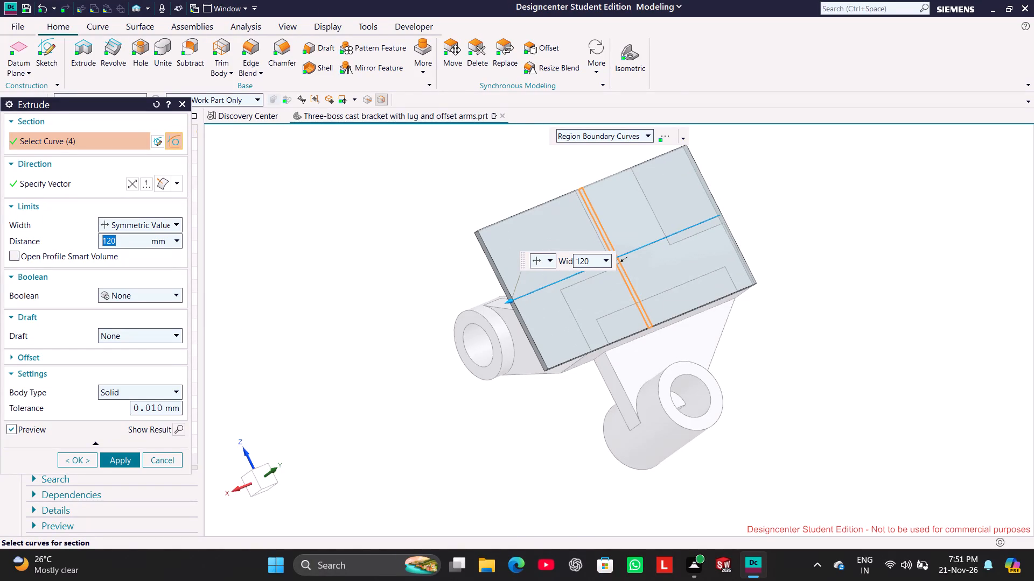
middle_drag(419, 284, 473, 323)
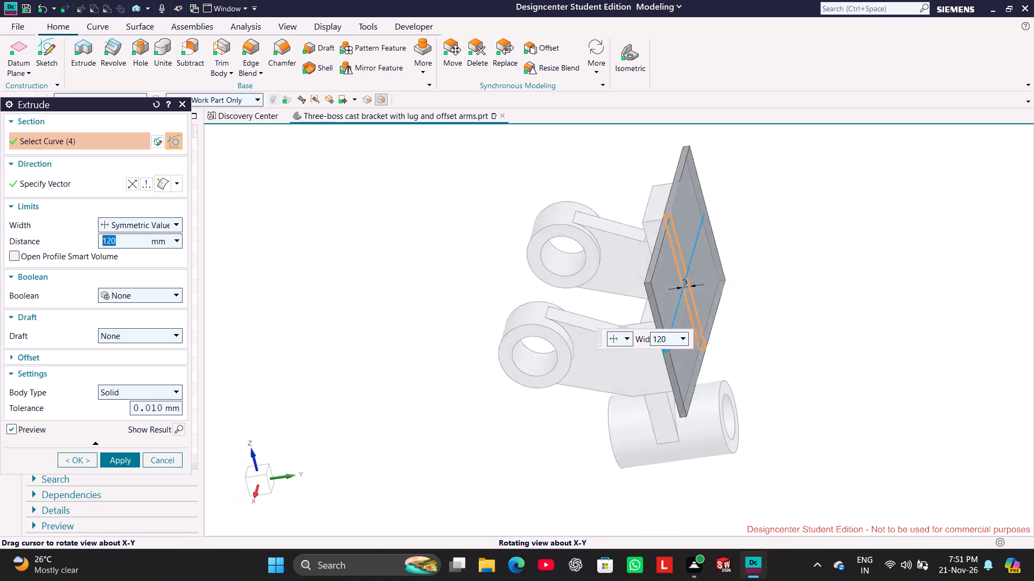
middle_drag(473, 323, 497, 308)
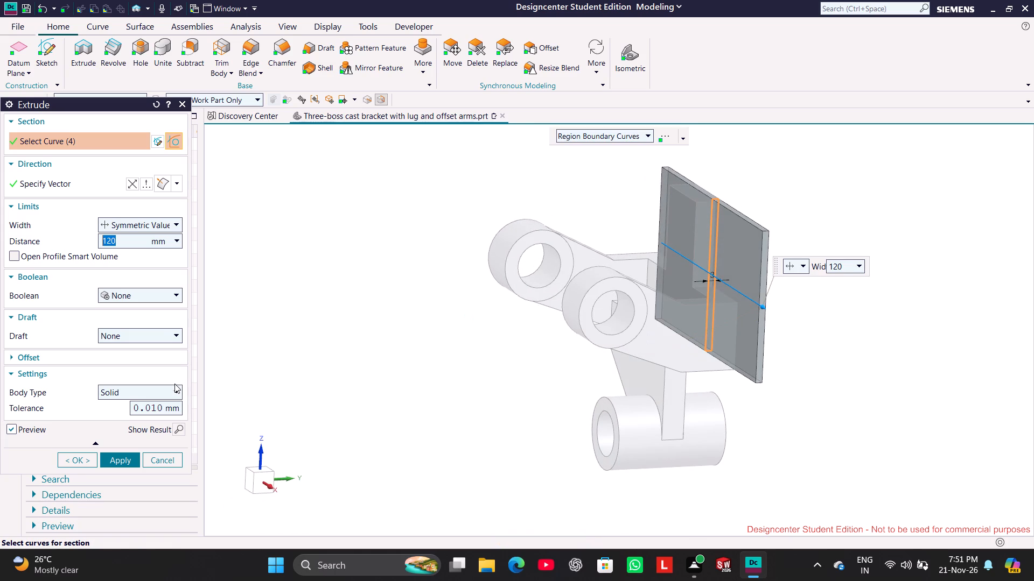
click(165, 293)
click(156, 332)
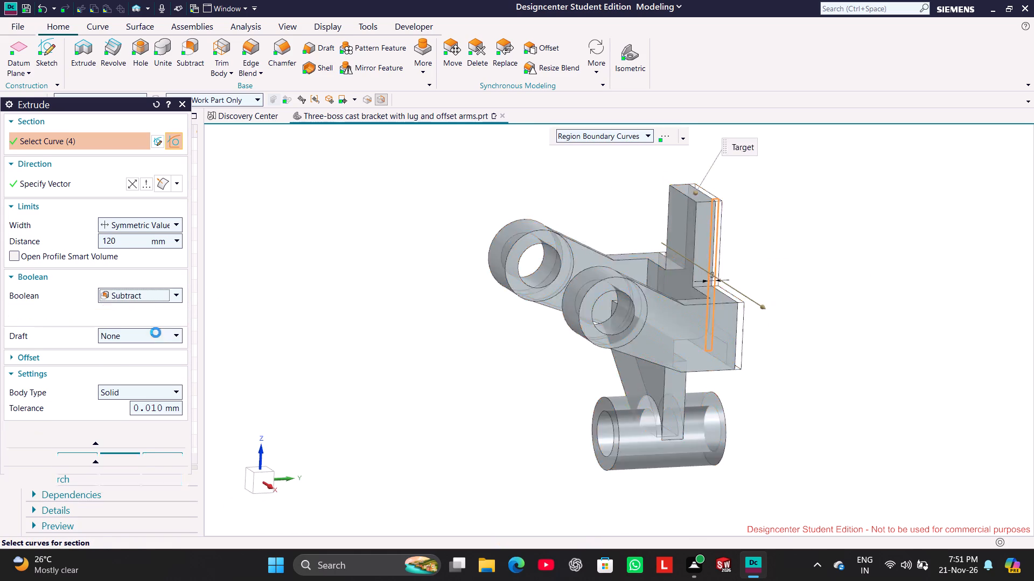
middle_drag(390, 295, 317, 301)
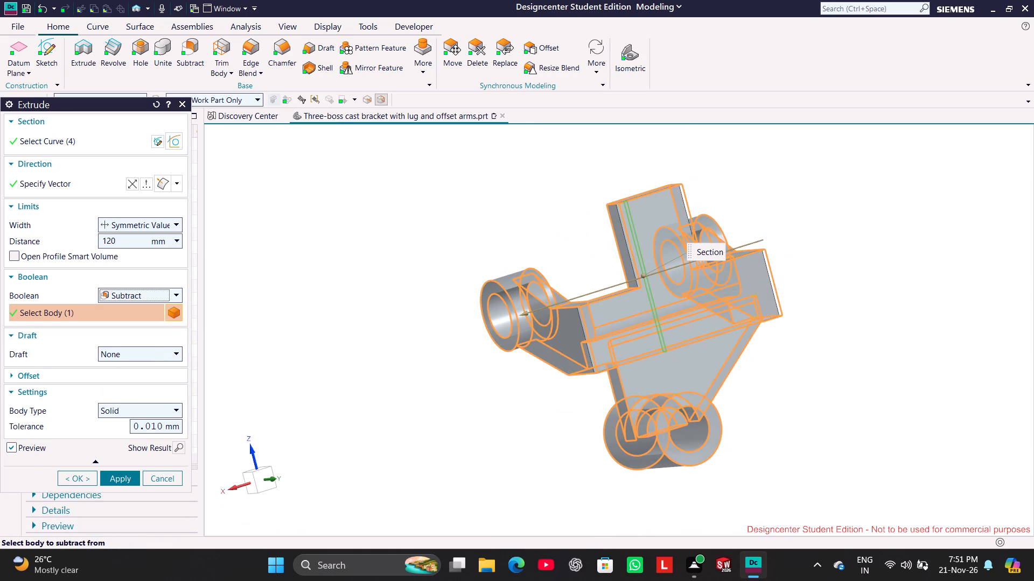
click(125, 487)
click(118, 478)
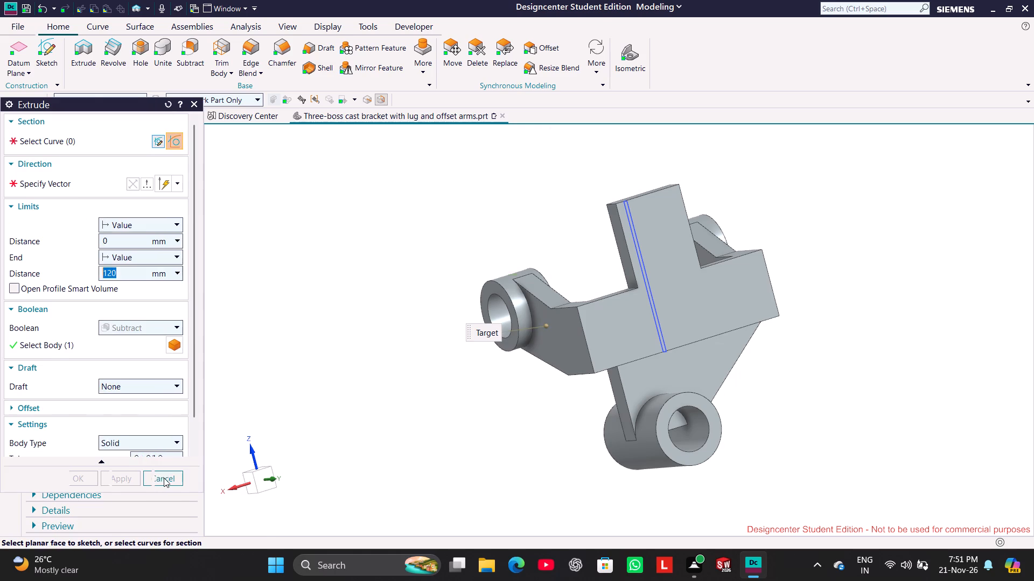
click(167, 478)
Hide the strip profile sketch on the bracket and set the model to the isometric view.
middle_drag(369, 385, 374, 406)
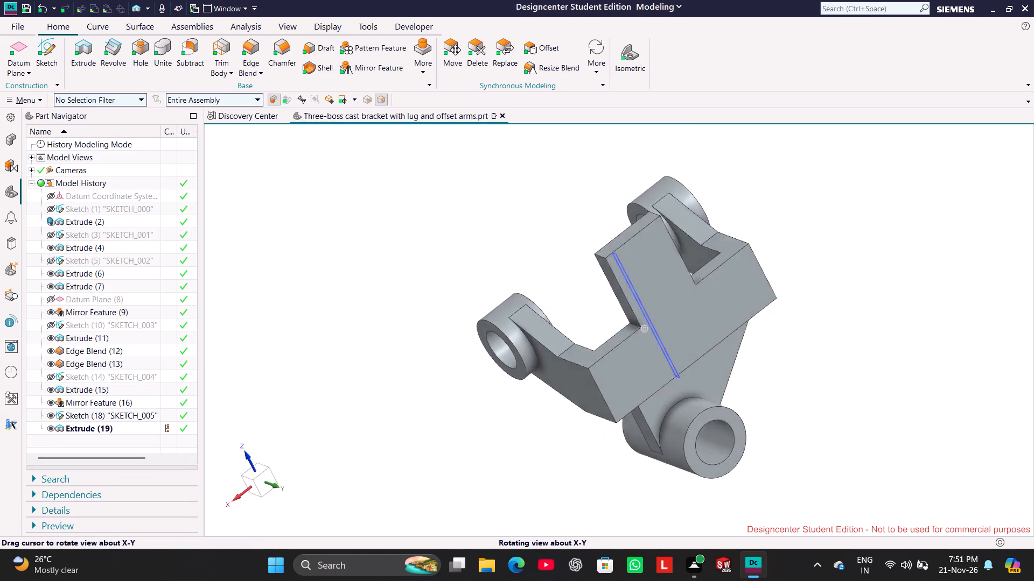
middle_drag(374, 406, 396, 364)
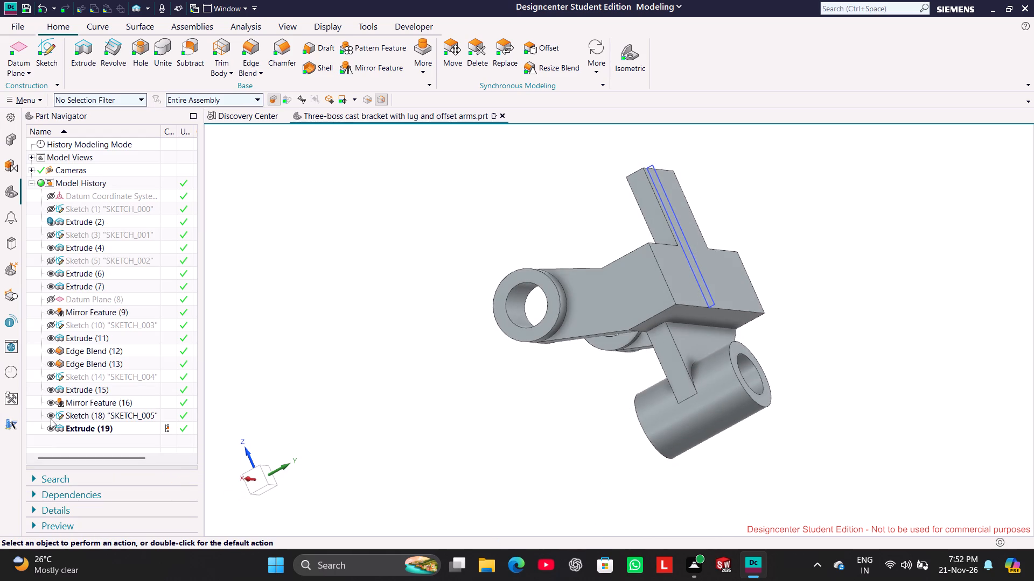
click(48, 416)
click(638, 51)
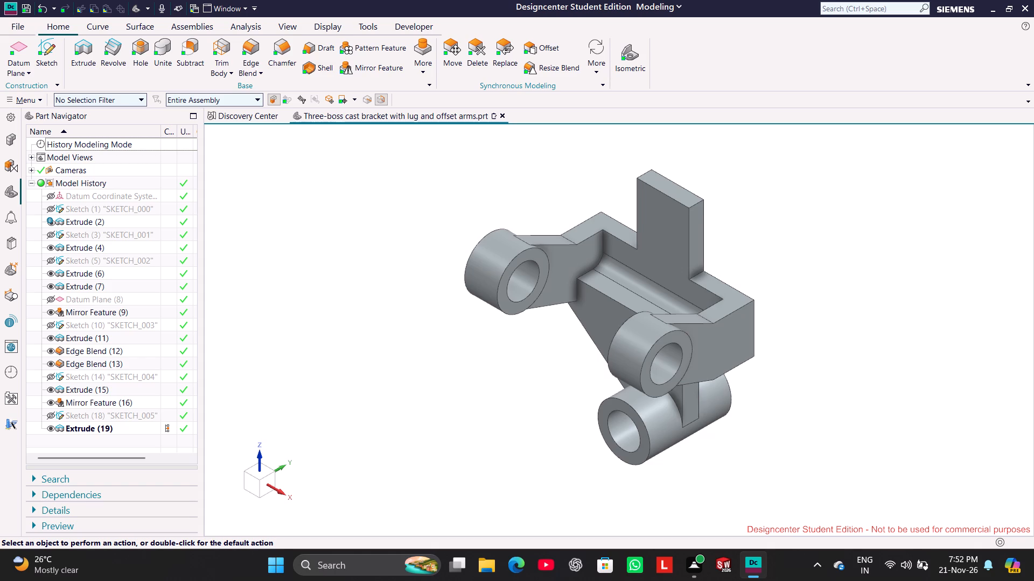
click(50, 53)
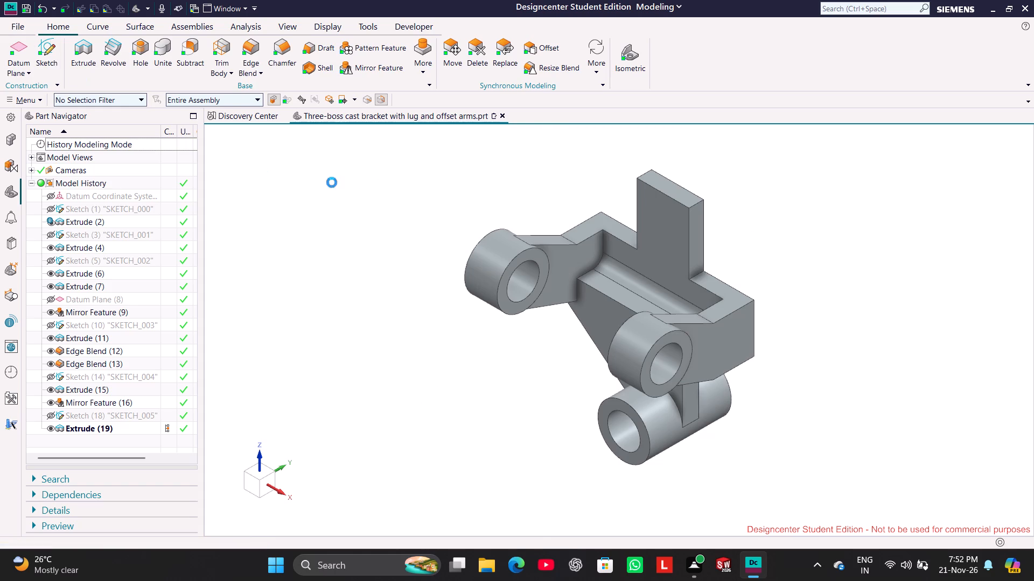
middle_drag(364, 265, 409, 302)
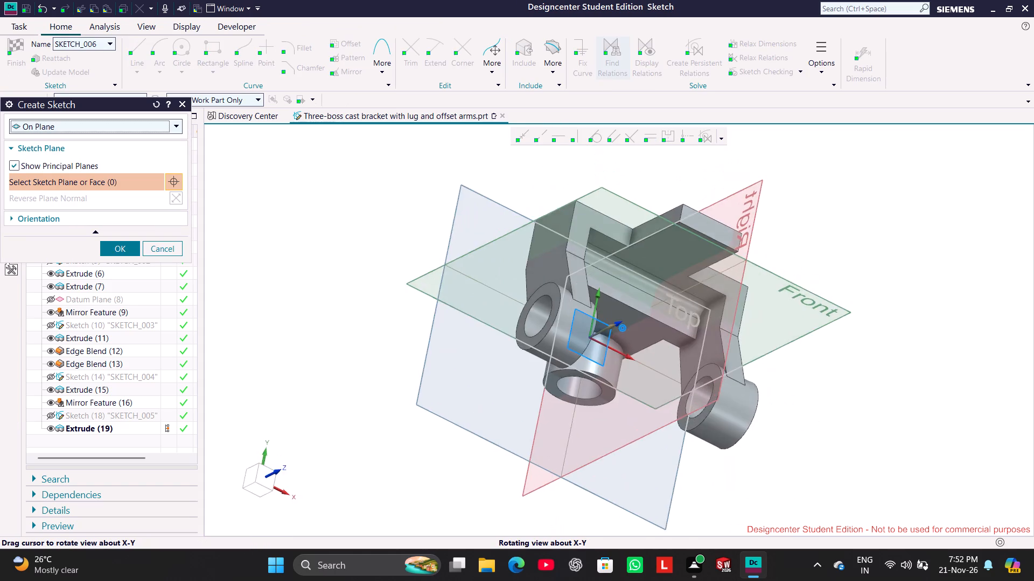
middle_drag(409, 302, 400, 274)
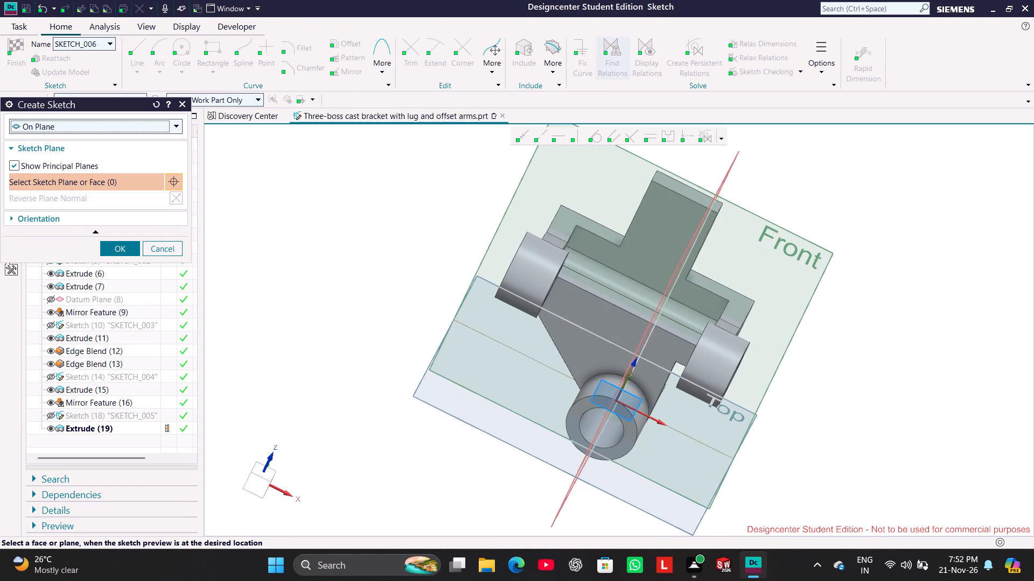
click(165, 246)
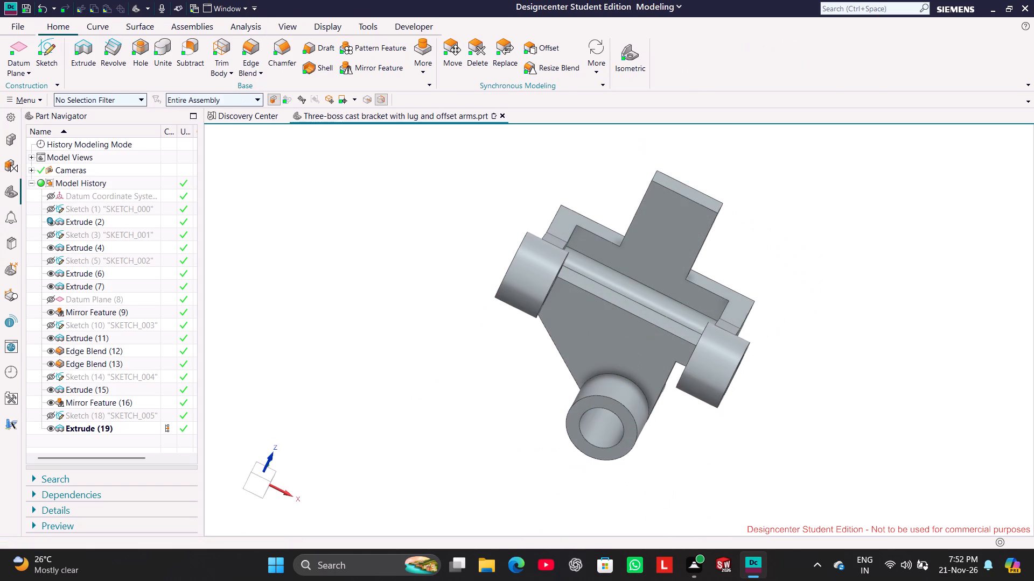
Start a new sketch on the Front principal plane.
click(38, 48)
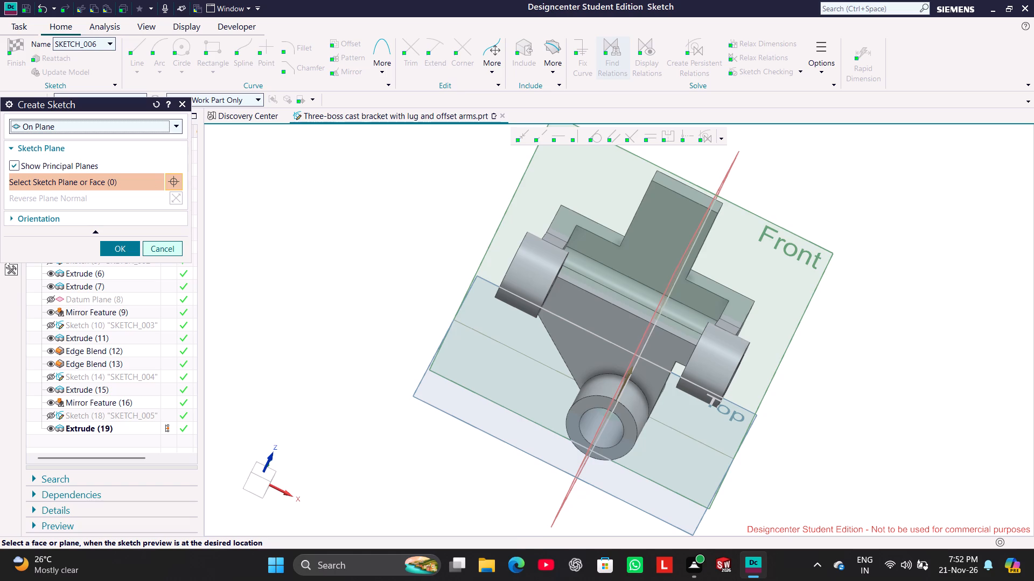
click(775, 219)
click(131, 244)
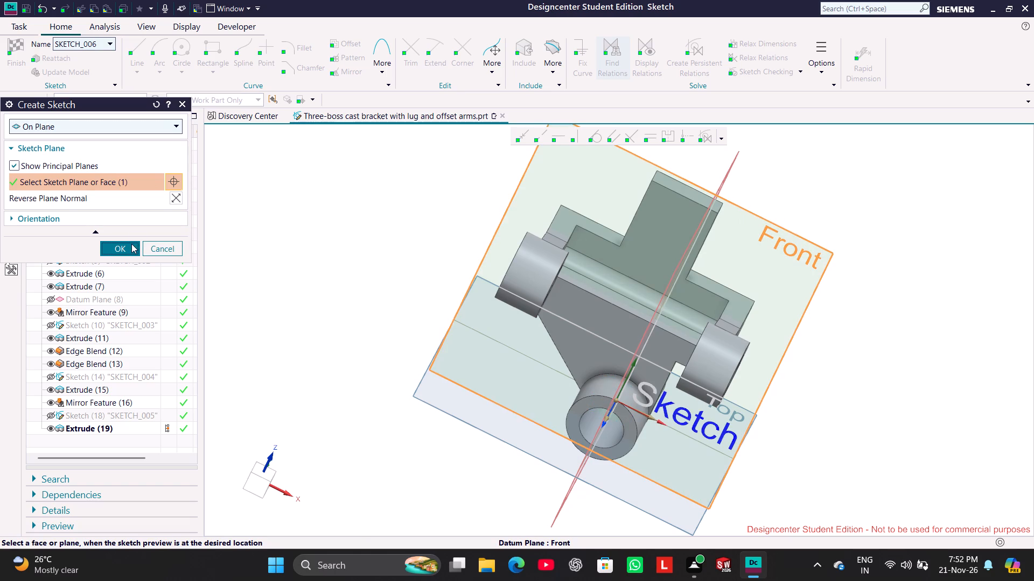
click(387, 214)
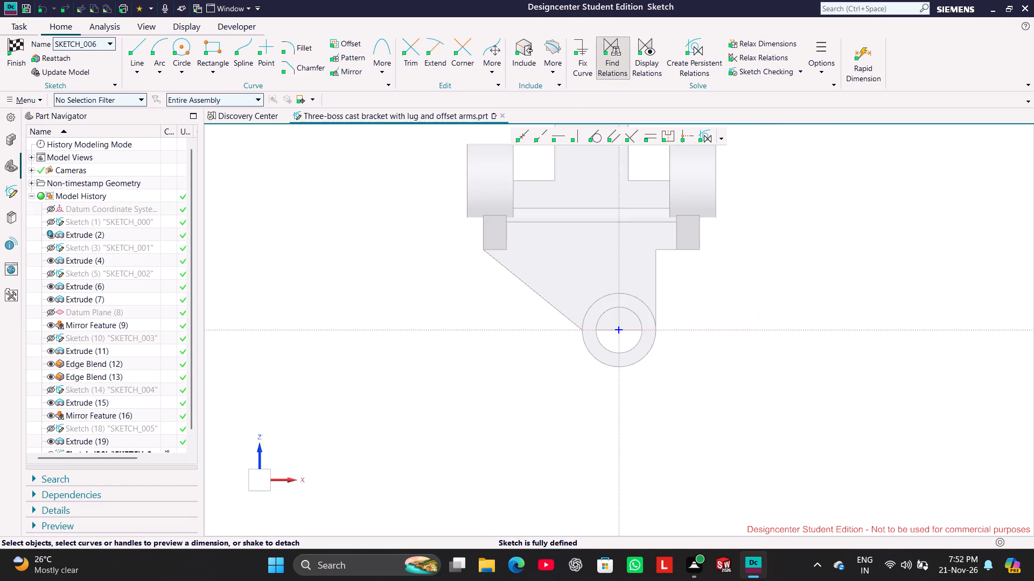
Project the upright's top edge and both of its side edges into the sketch.
shift+middle_drag(844, 198, 836, 324)
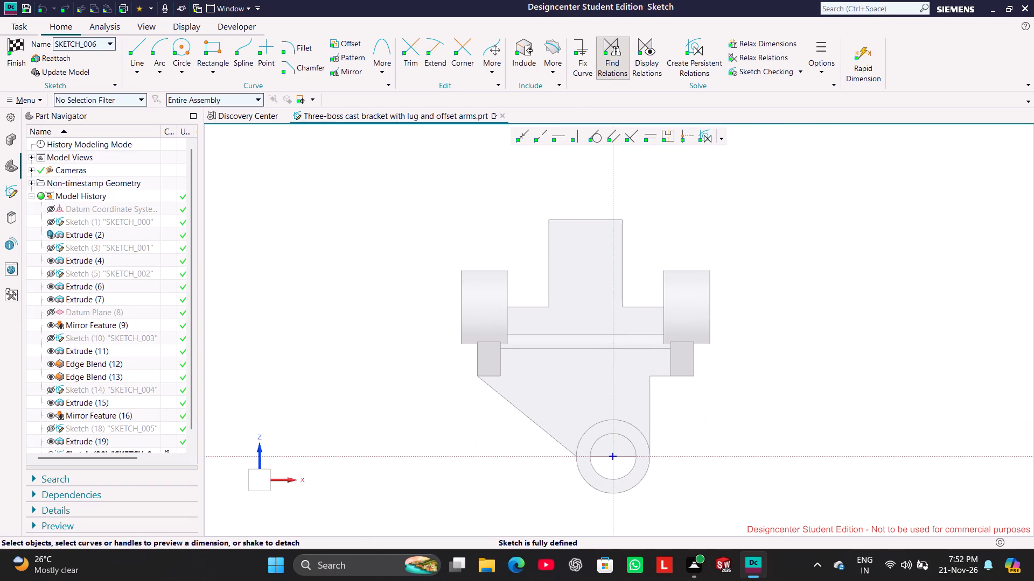
click(521, 48)
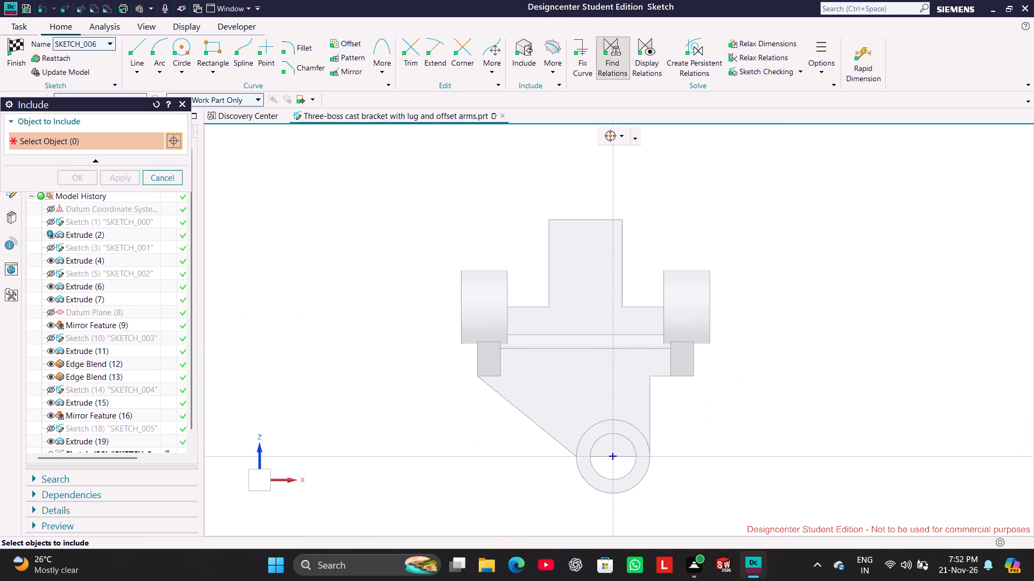
click(628, 265)
click(593, 224)
click(545, 277)
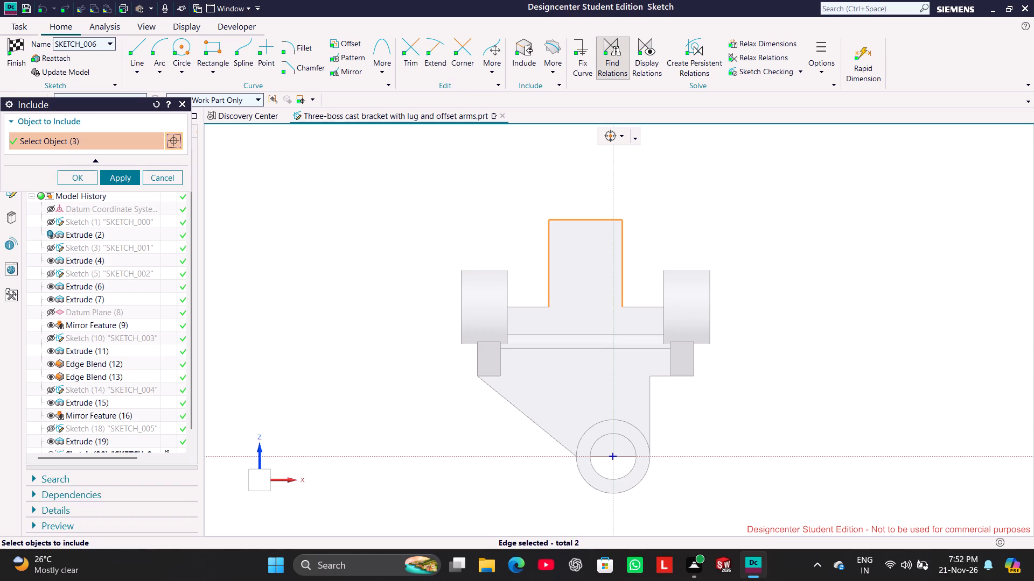
click(124, 182)
click(360, 167)
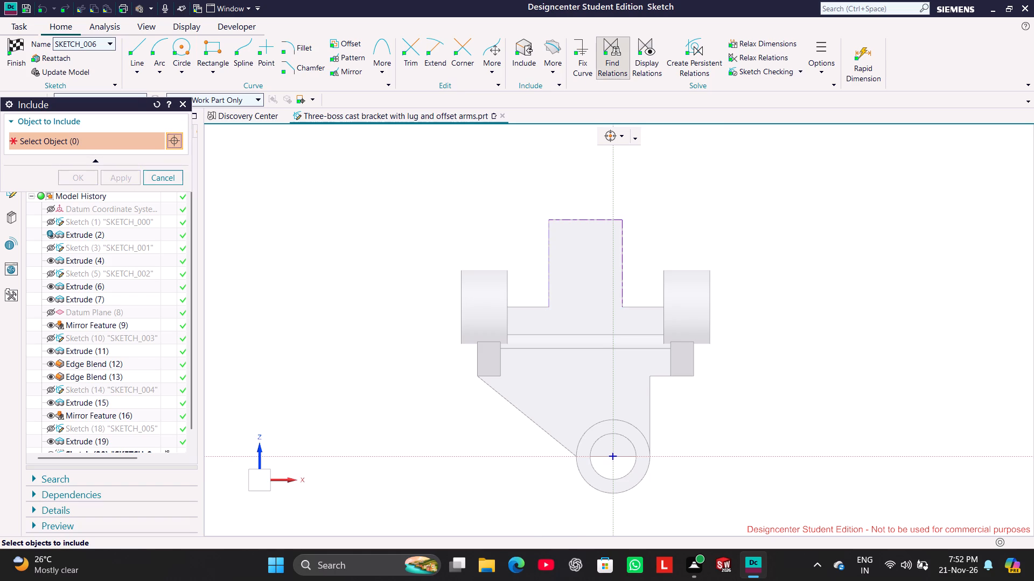
click(156, 180)
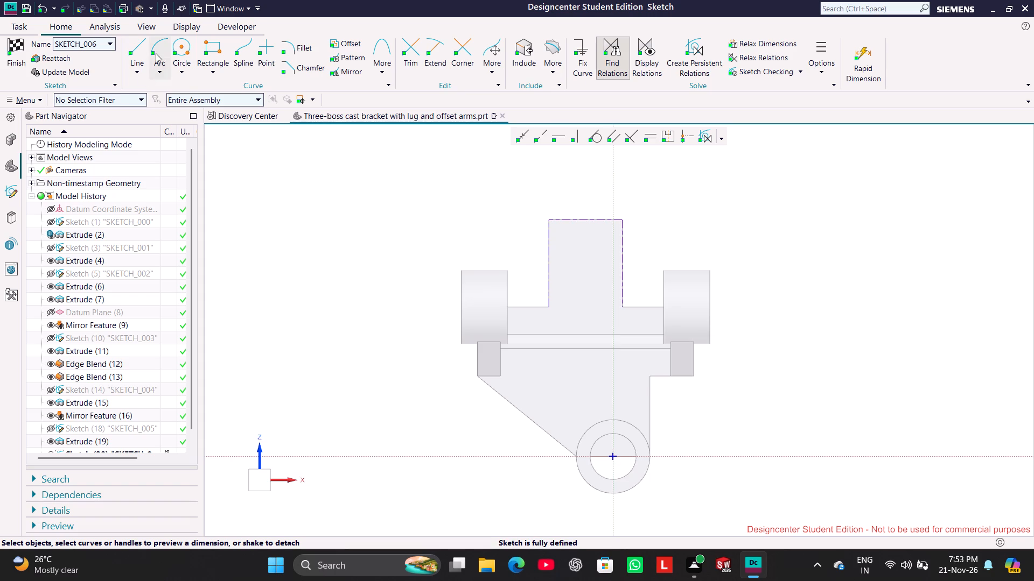
Sketch a circle about 34 mm in diameter centred between the upright's side edges, just below its top edge.
click(176, 44)
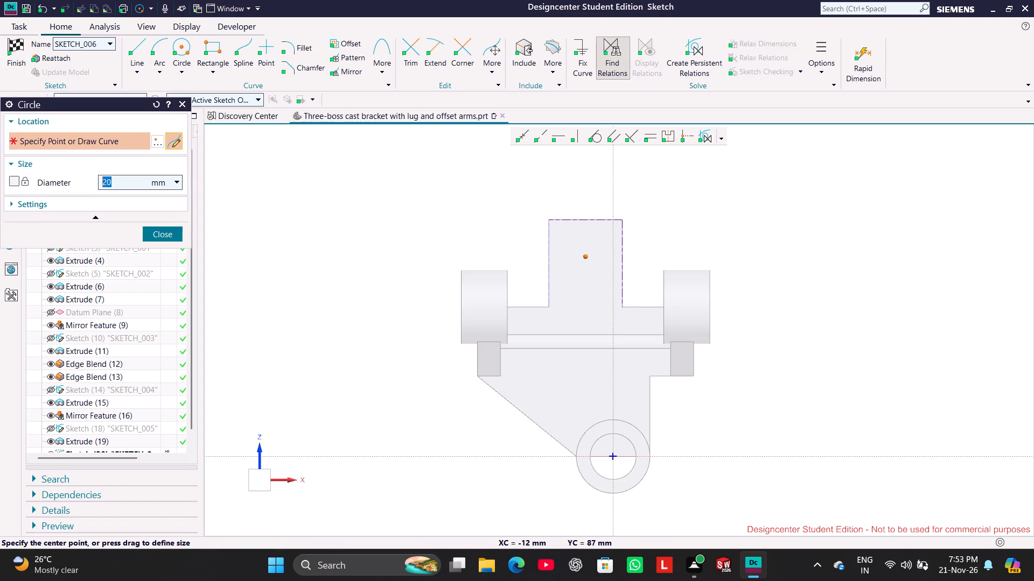
click(586, 259)
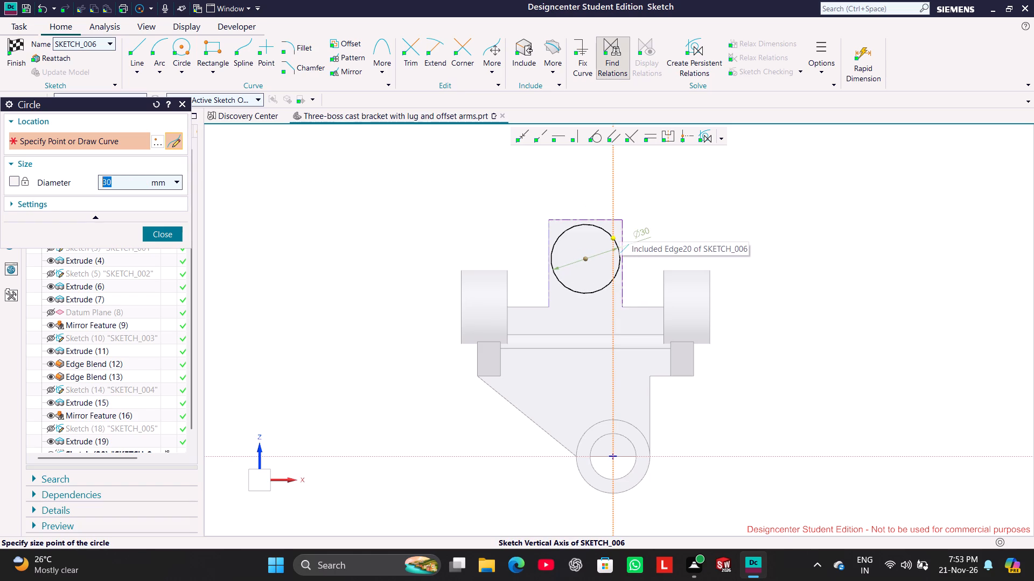
click(597, 224)
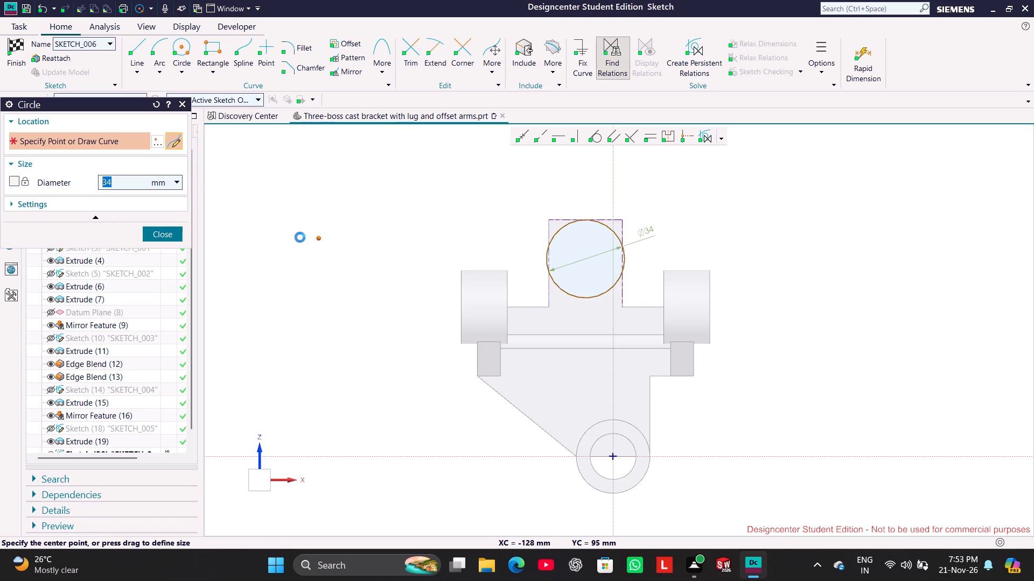
click(161, 231)
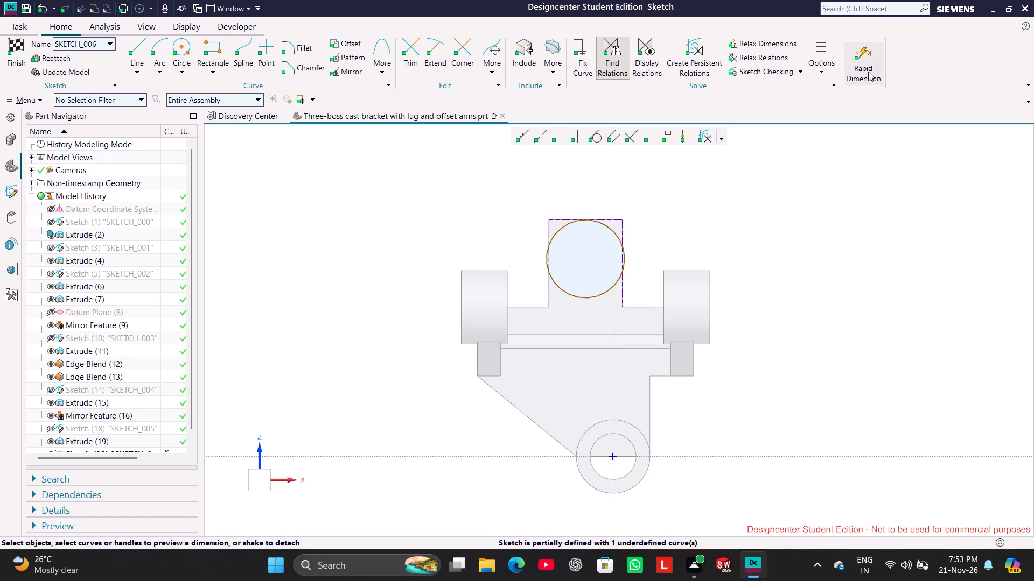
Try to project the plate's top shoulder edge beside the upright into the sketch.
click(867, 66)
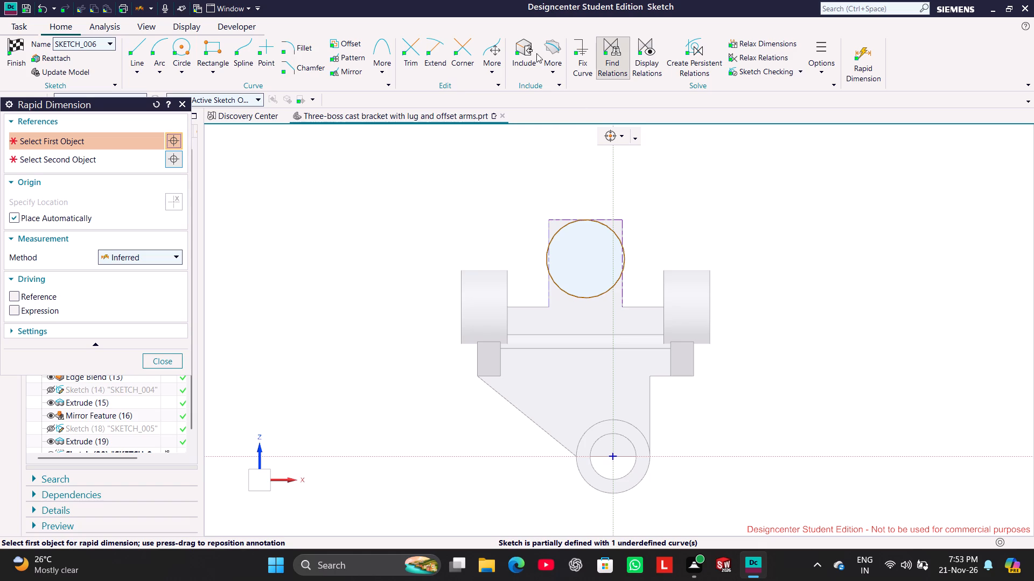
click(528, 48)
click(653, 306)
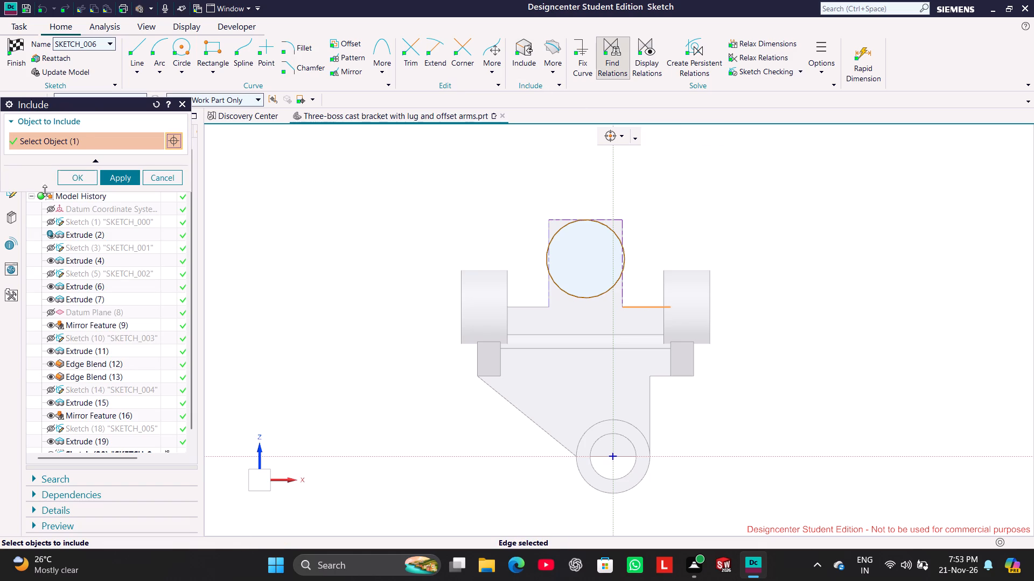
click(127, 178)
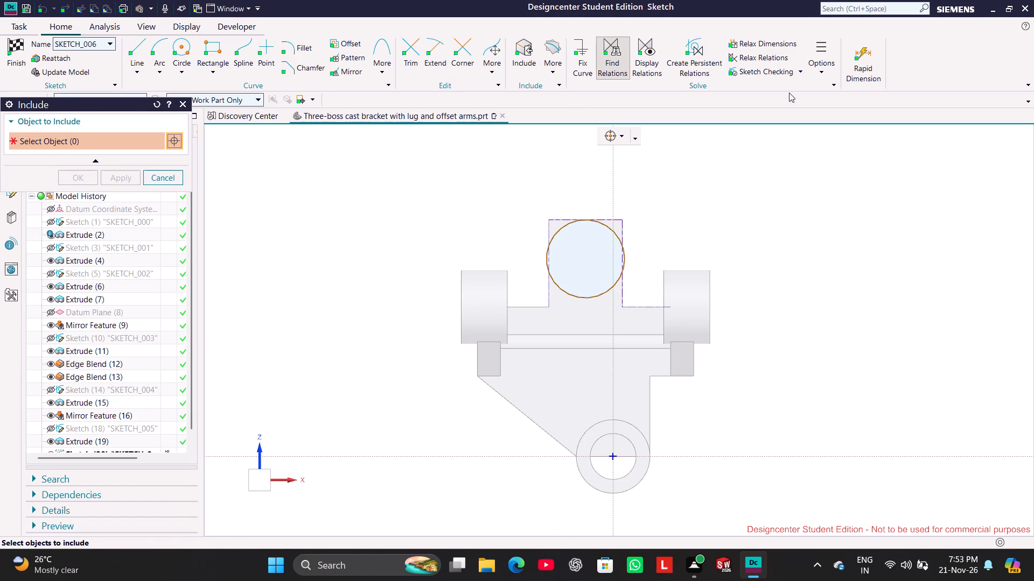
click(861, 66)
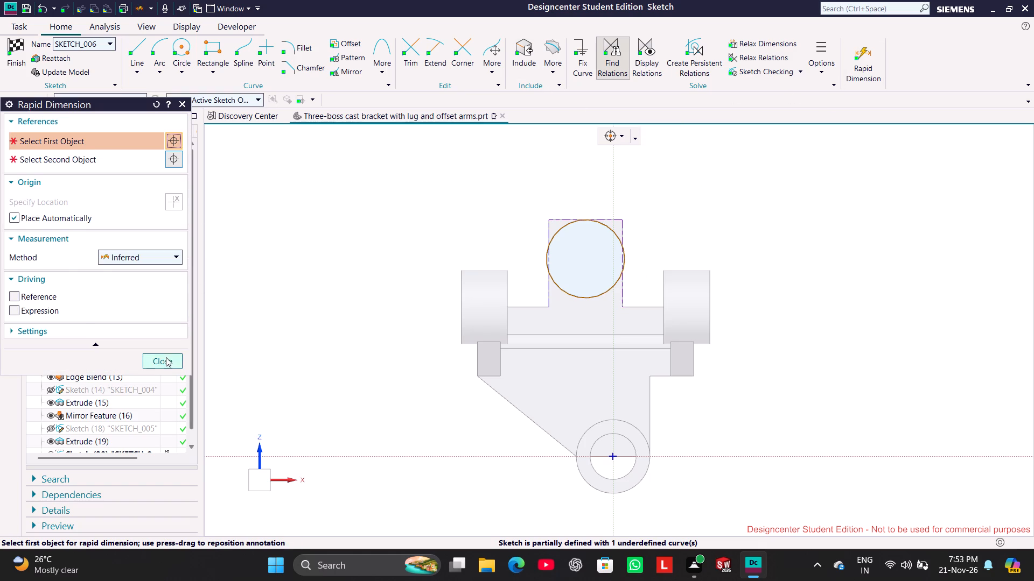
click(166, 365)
Project the plate's top shoulder edge on the +X side of the upright into the sketch.
click(519, 61)
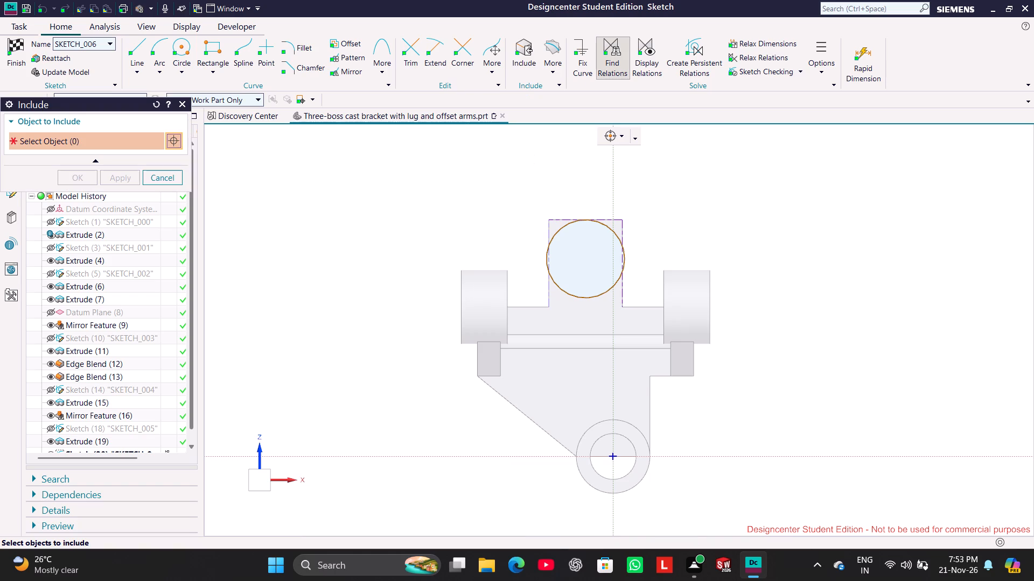
click(642, 305)
click(117, 174)
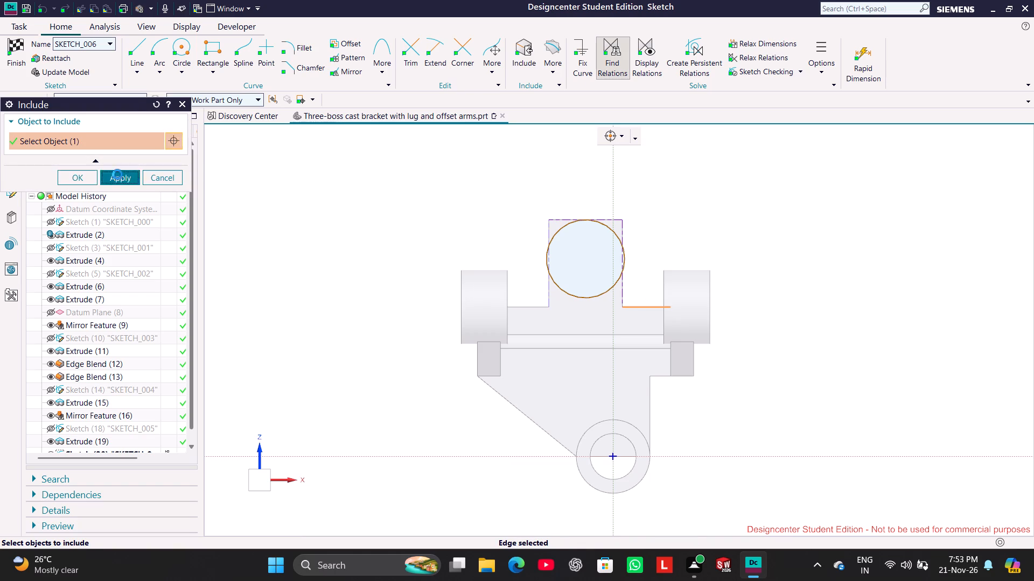
Dimension the vertical distance between the projected shoulder edge and the circle's centre.
click(851, 60)
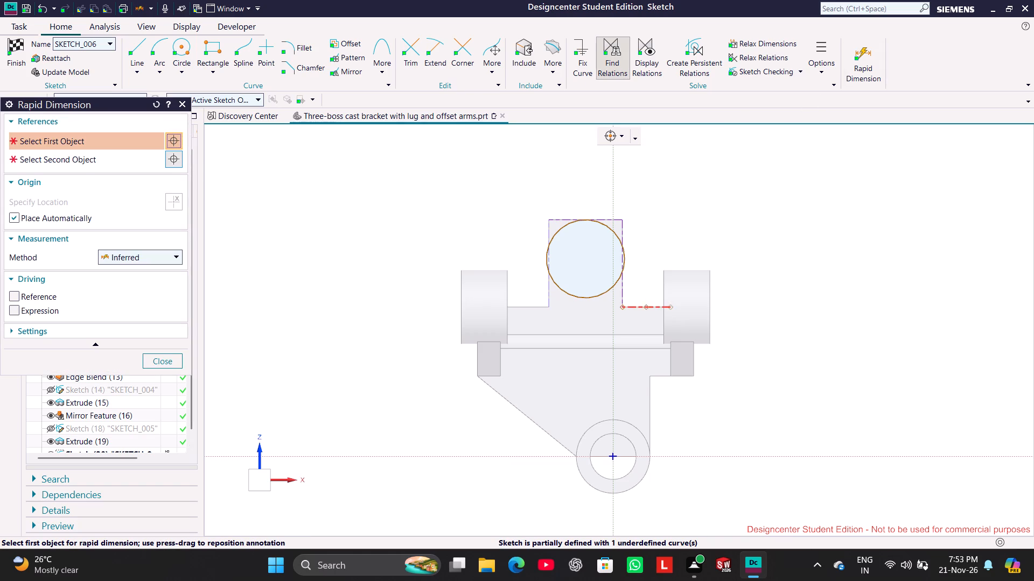
click(653, 307)
click(587, 257)
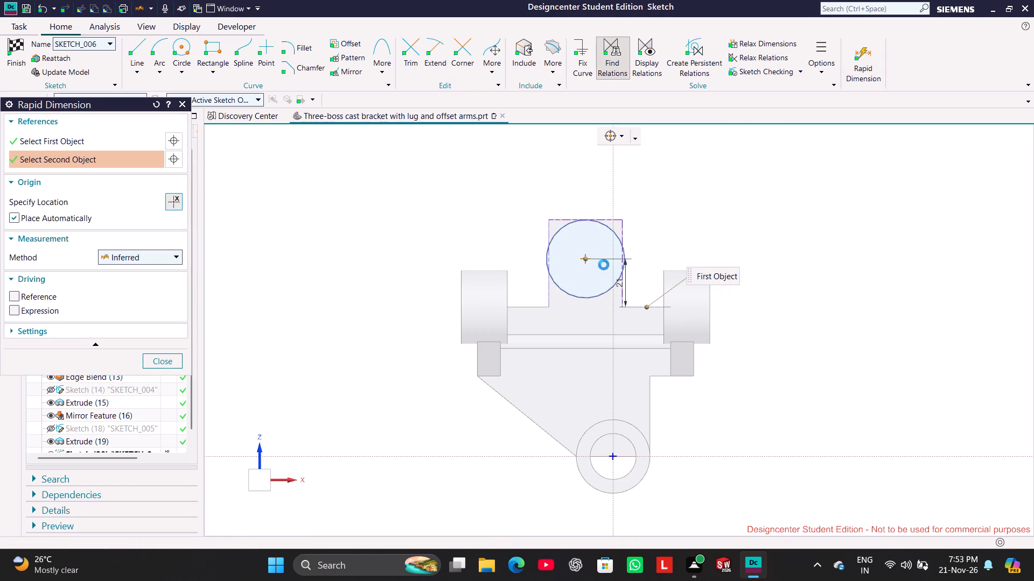
drag(622, 282, 684, 277)
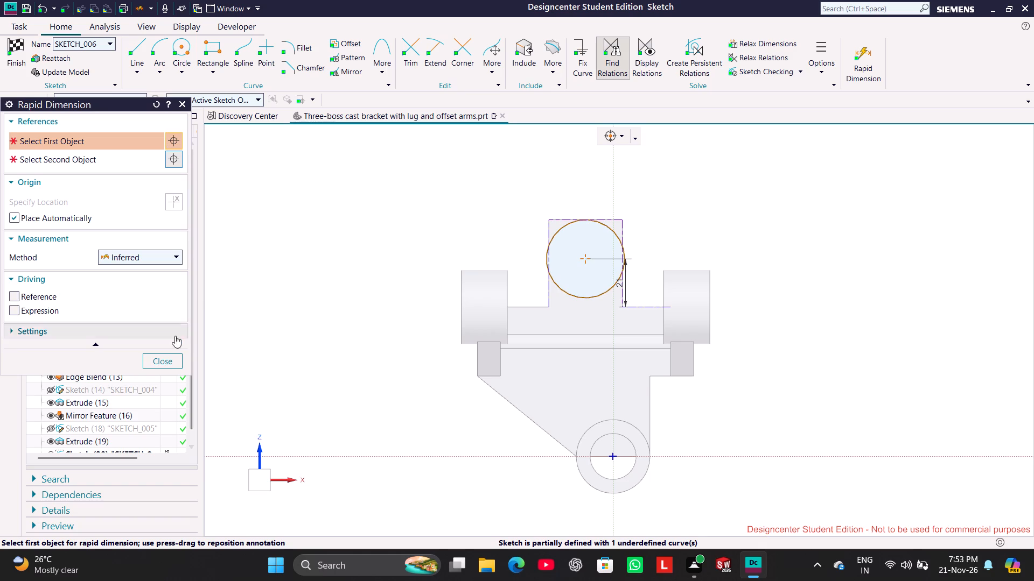
Move the vertical dimension of the circle's centre clear of the upright on the +X side and set it to 22 mm.
click(169, 358)
drag(619, 286, 736, 273)
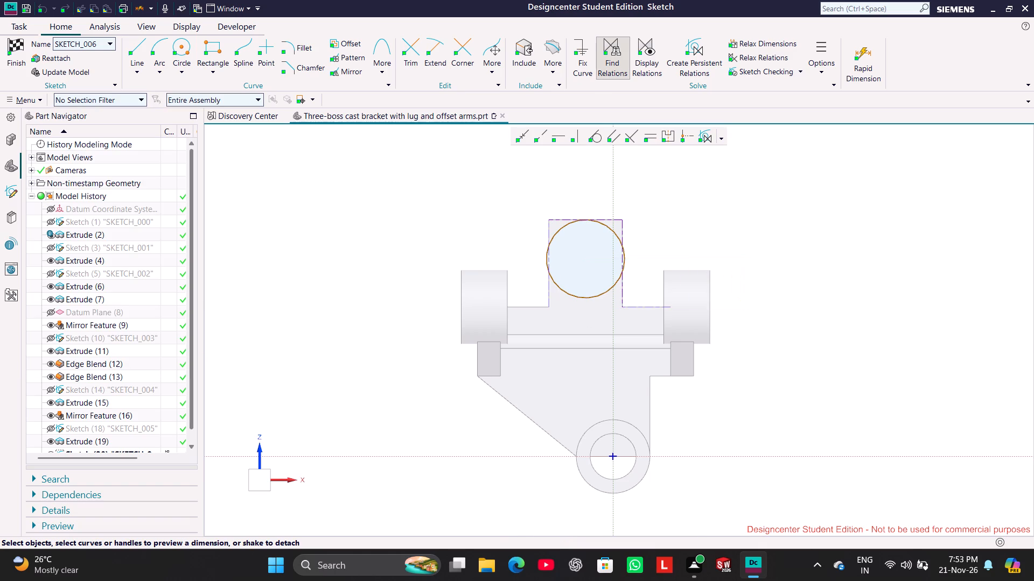
double_click(737, 278)
text(22)
key(Return)
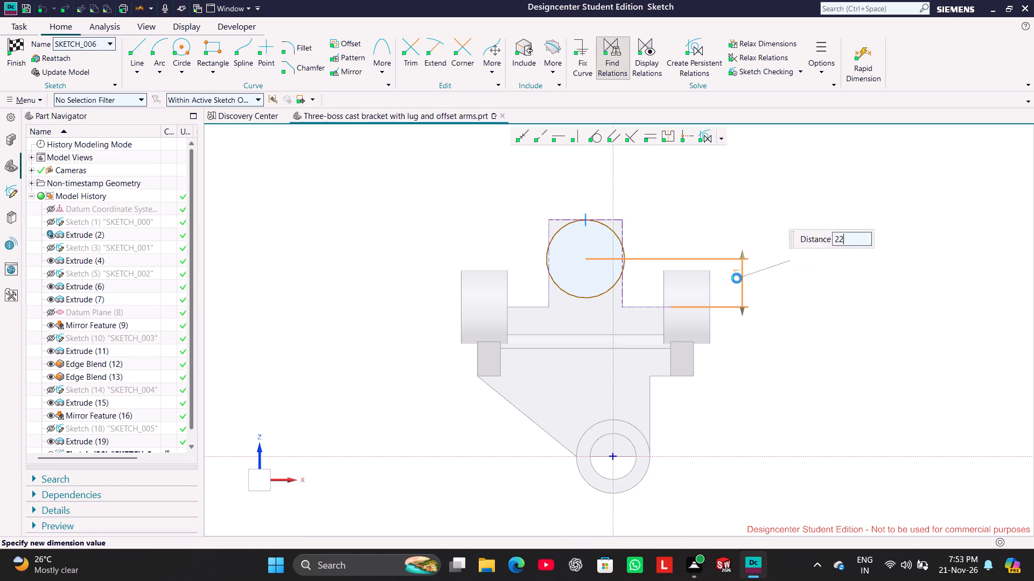
click(858, 348)
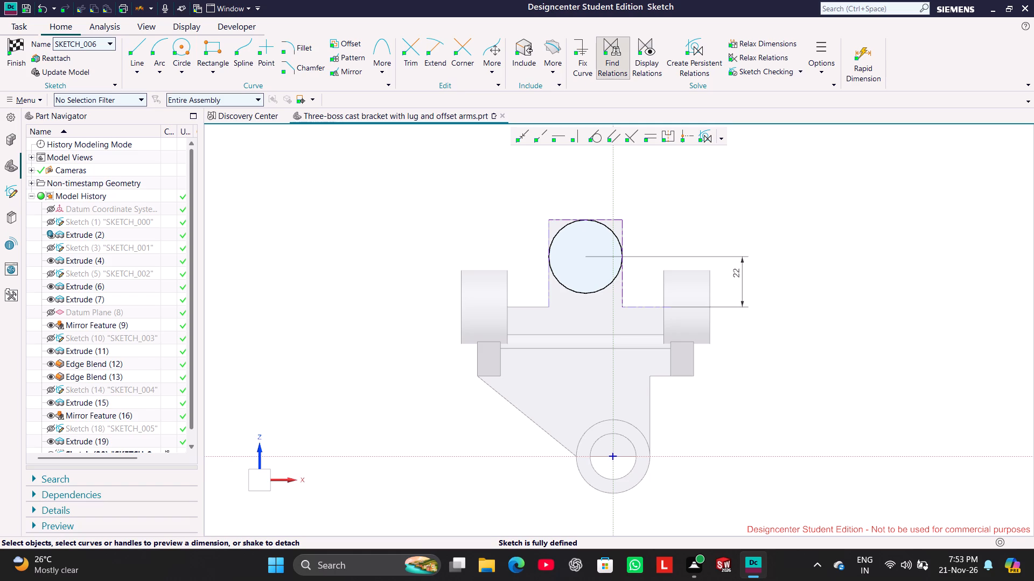
click(611, 226)
click(410, 201)
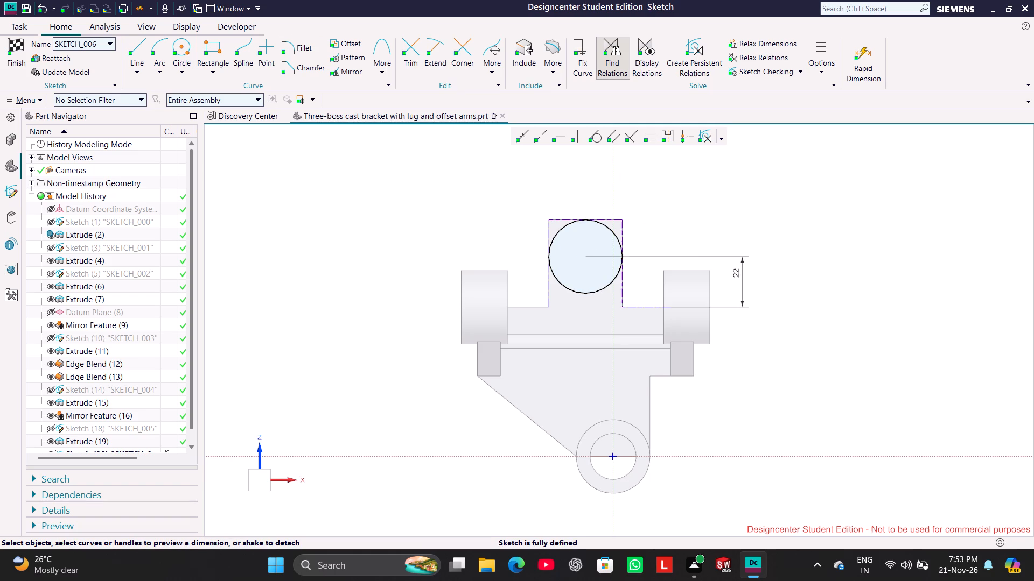
Project the upright's top edge and both of its vertical side edges into the sketch.
click(549, 42)
click(571, 99)
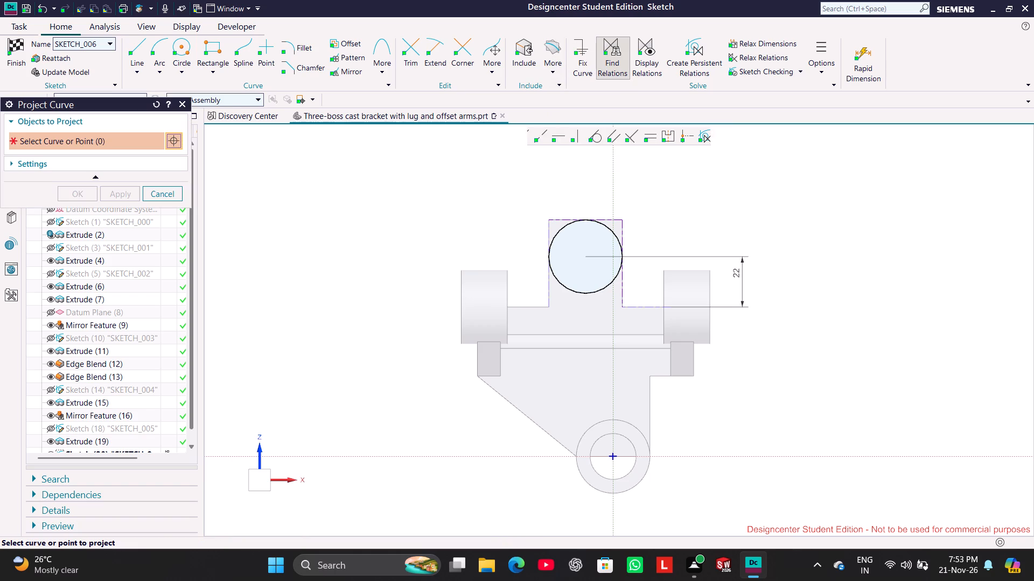
click(610, 217)
click(622, 235)
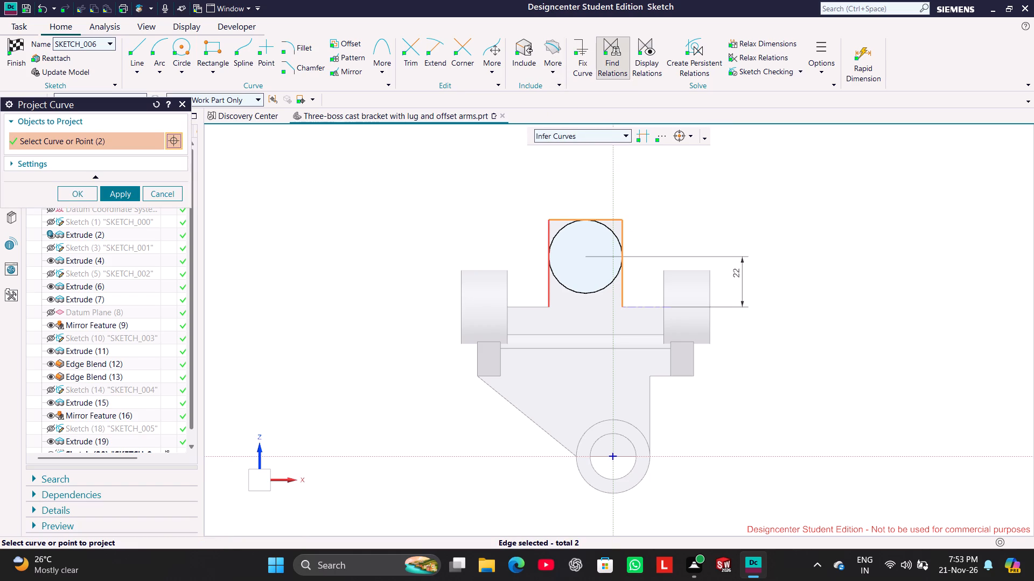
click(548, 235)
click(131, 192)
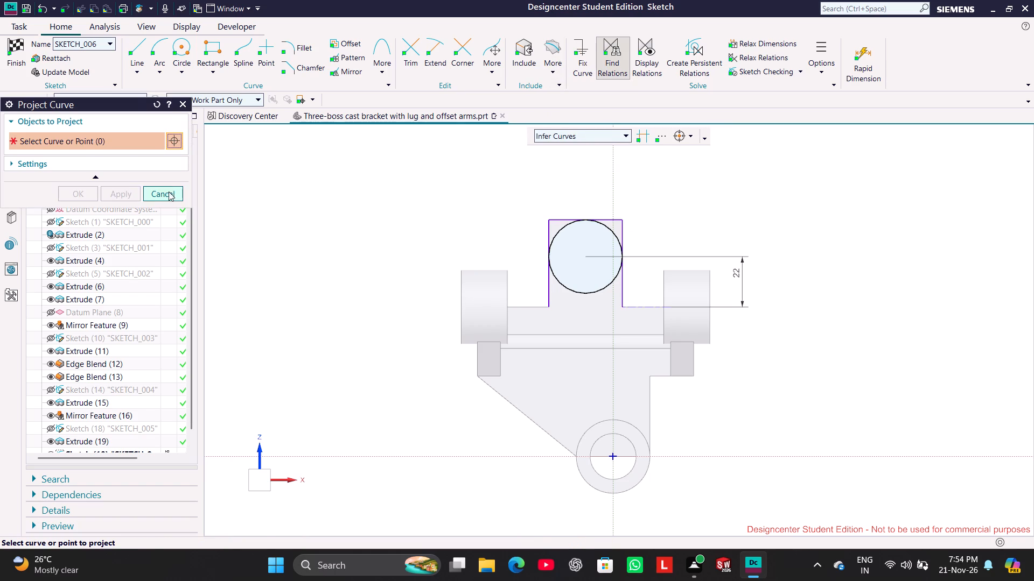
click(171, 190)
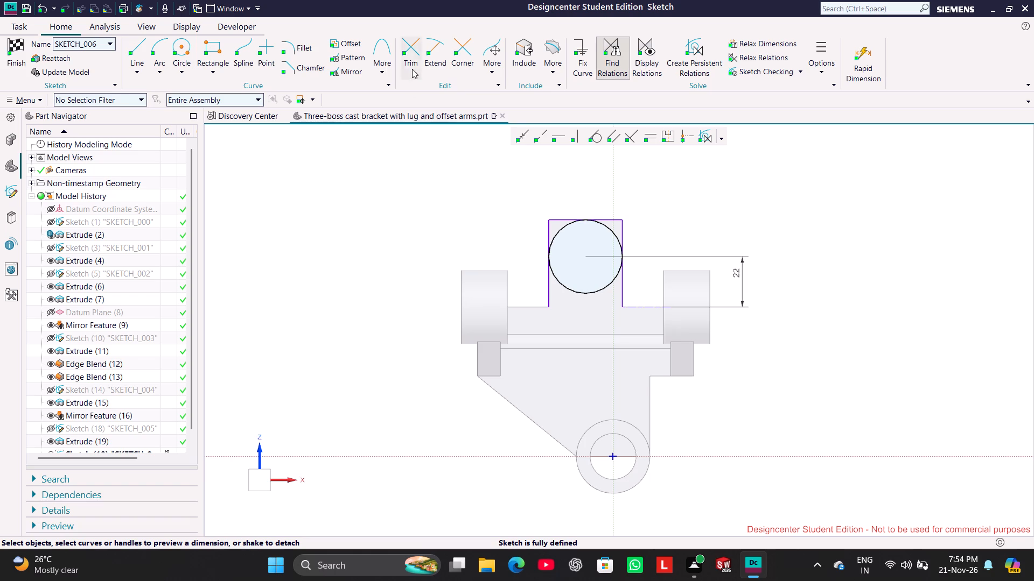
Trim away the circle's lower half and the parts of both projected side lines below the circle's centre level.
click(413, 61)
drag(639, 292, 590, 282)
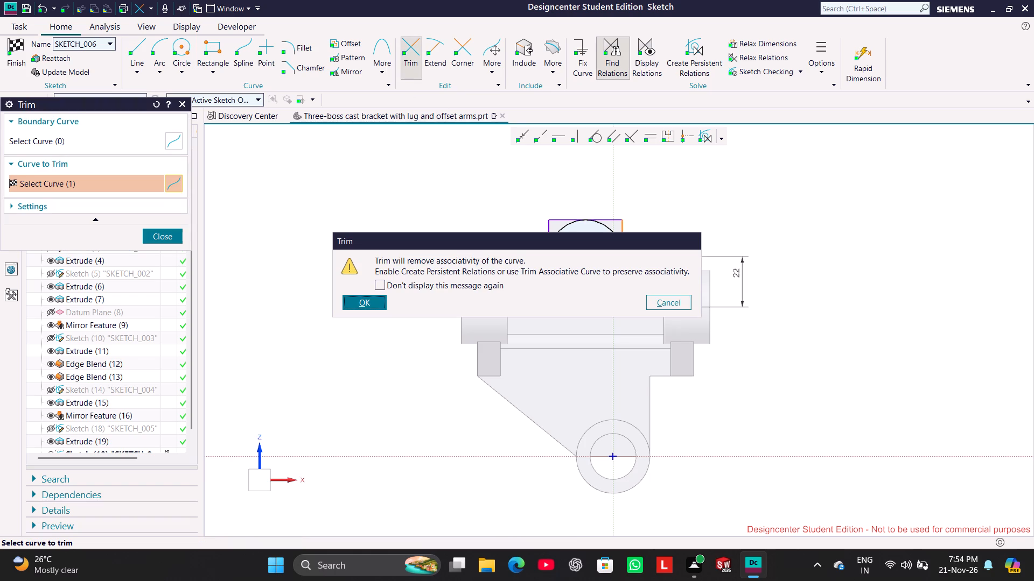
drag(590, 282, 587, 280)
click(369, 306)
drag(574, 302, 555, 290)
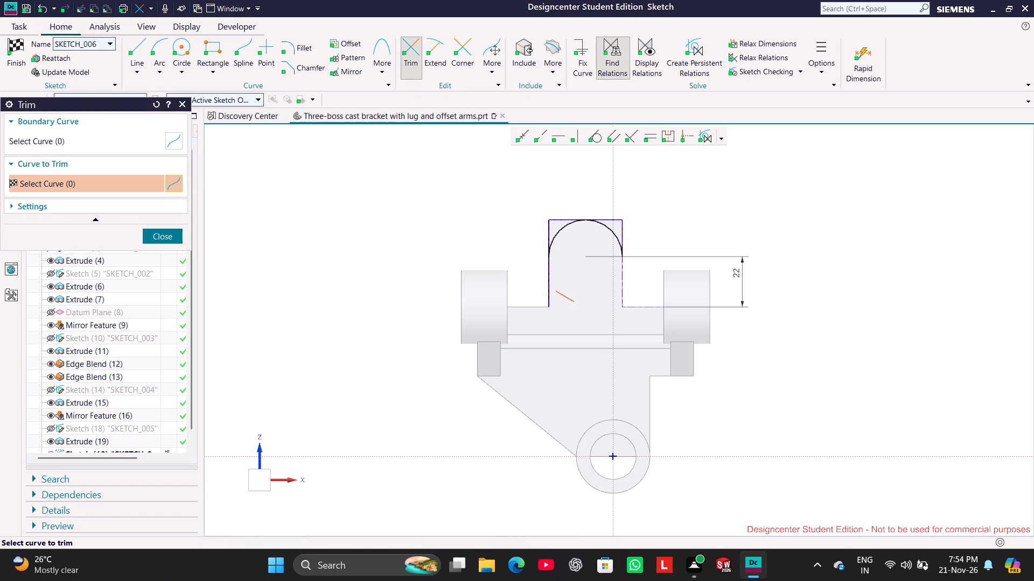
drag(555, 290, 539, 271)
click(167, 232)
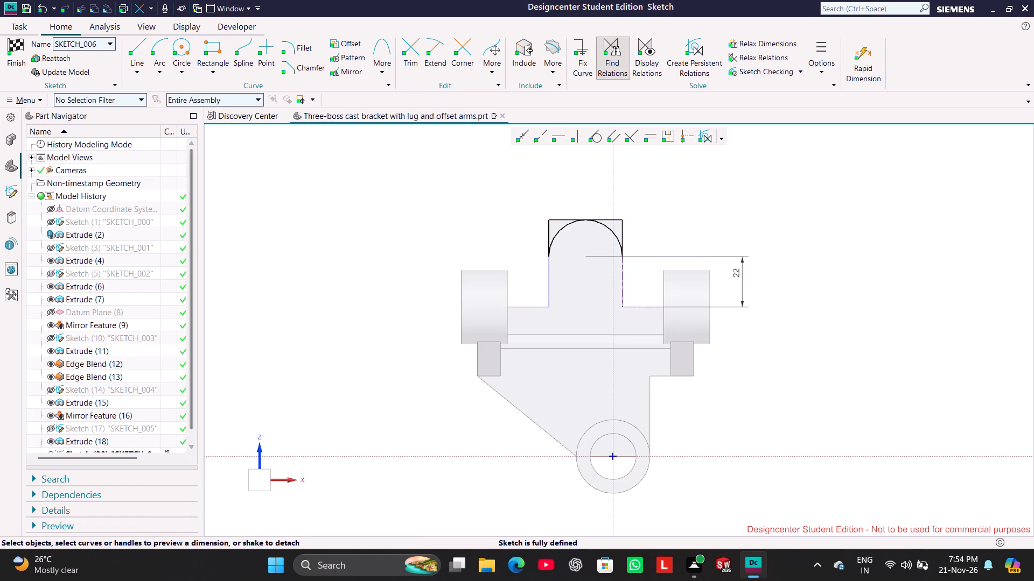
Sketch a 10 mm diameter circle concentric with the arc at the top of the upright.
middle_drag(413, 244, 397, 271)
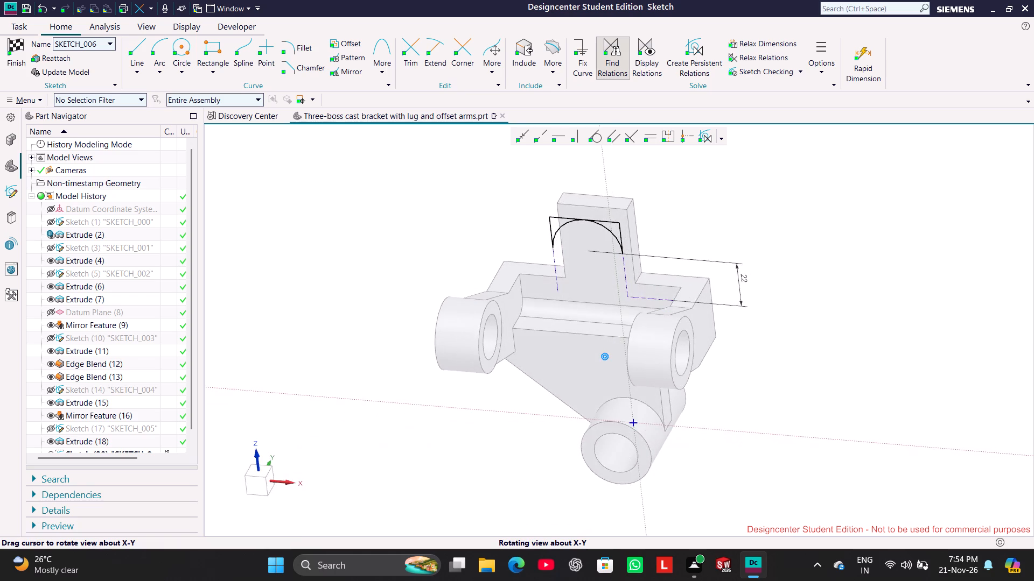
middle_drag(397, 271, 413, 254)
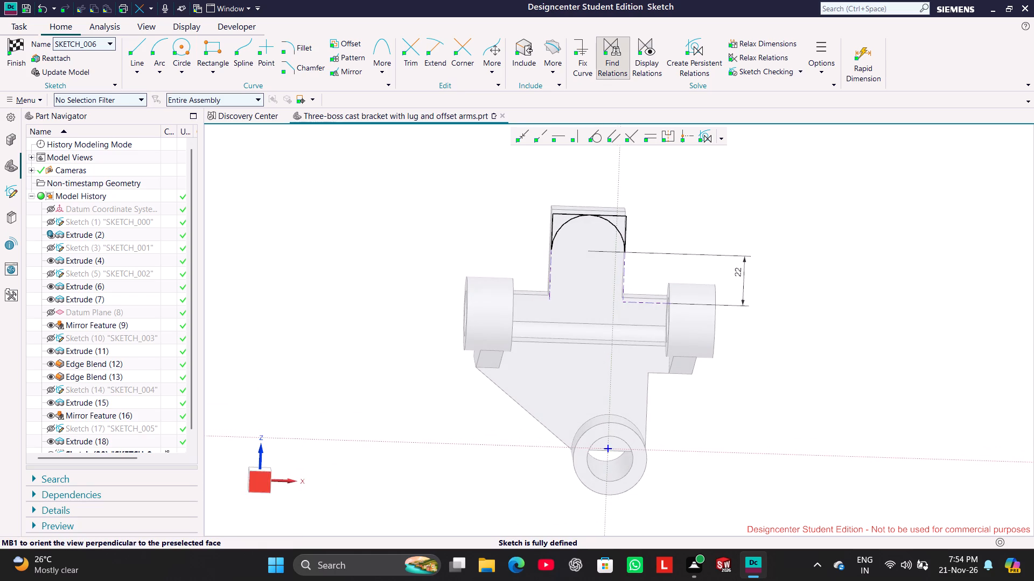
click(264, 483)
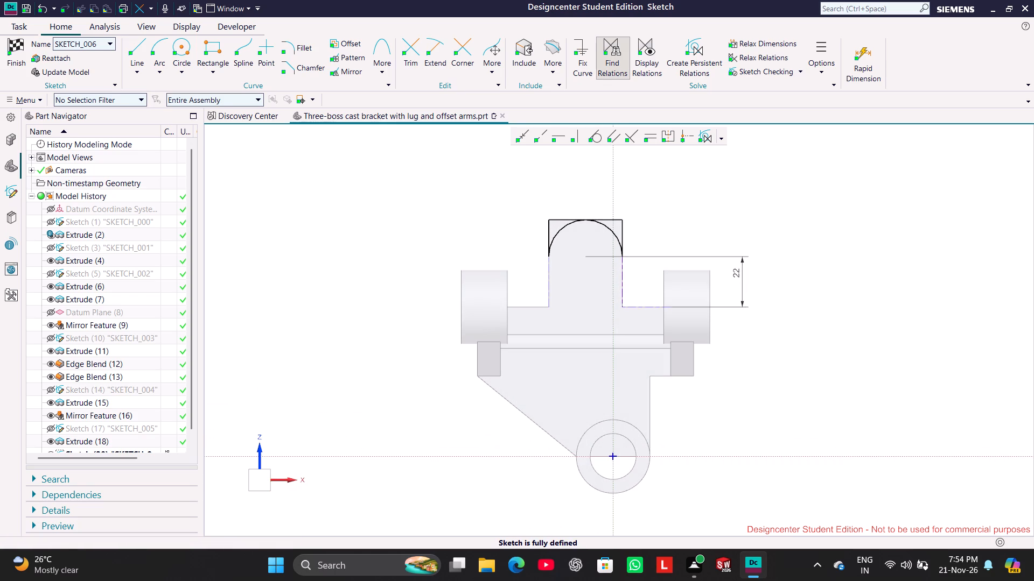
click(183, 40)
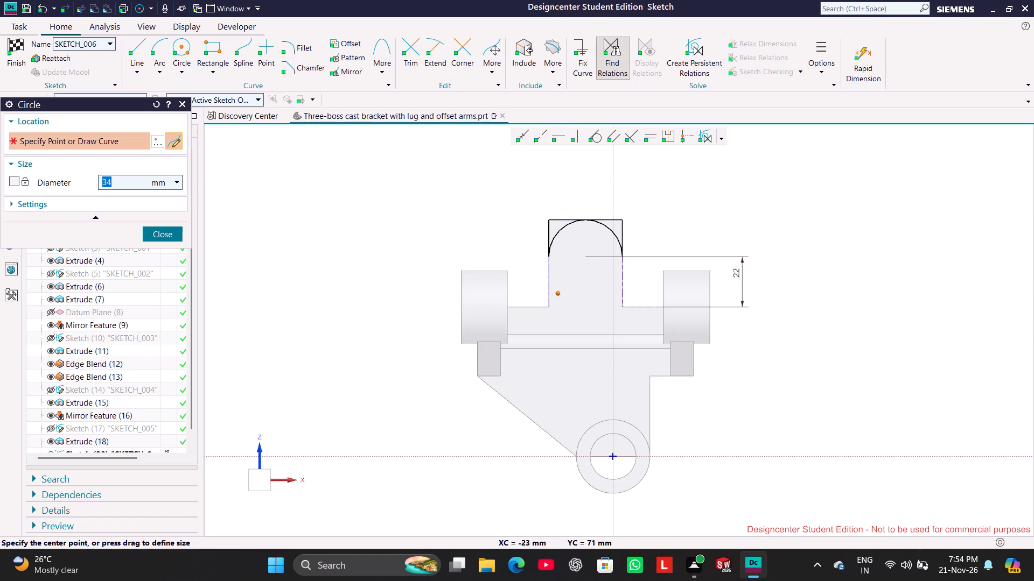
click(590, 247)
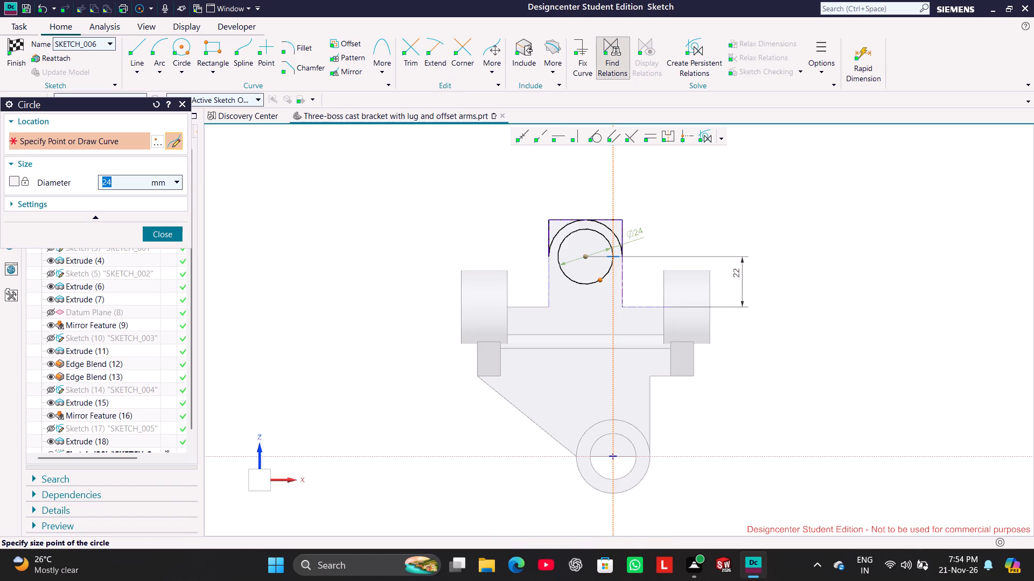
text(10)
key(Return)
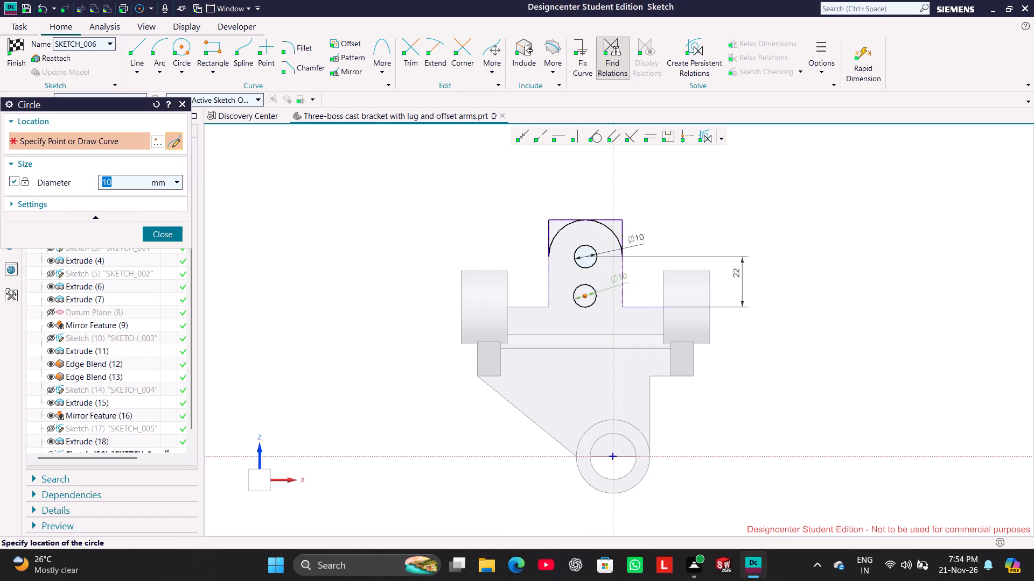
Place a second 10 mm diameter circle below the first, its centre about 3.5 mm above the plate's shoulder edge.
click(585, 299)
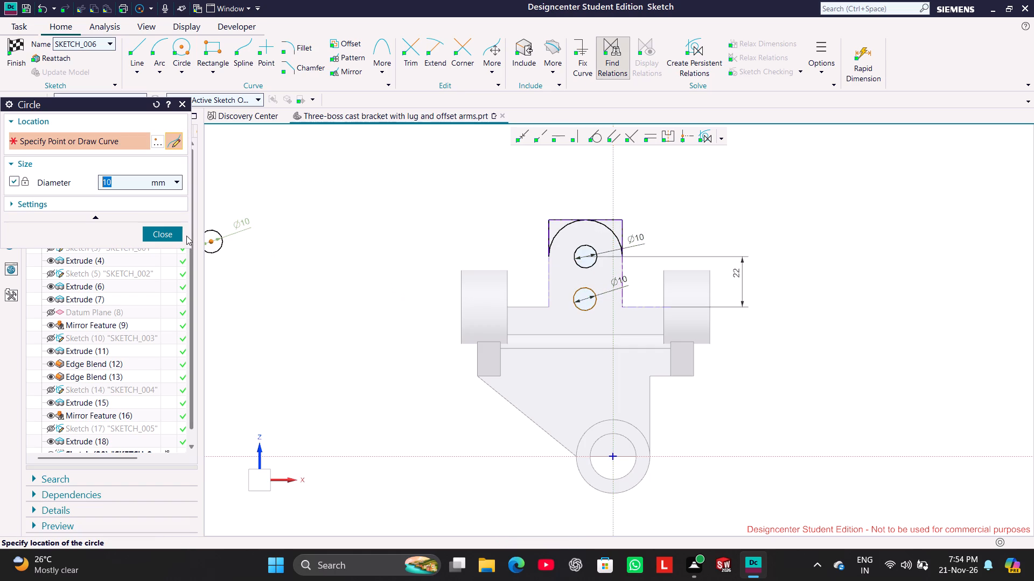
click(183, 233)
click(155, 237)
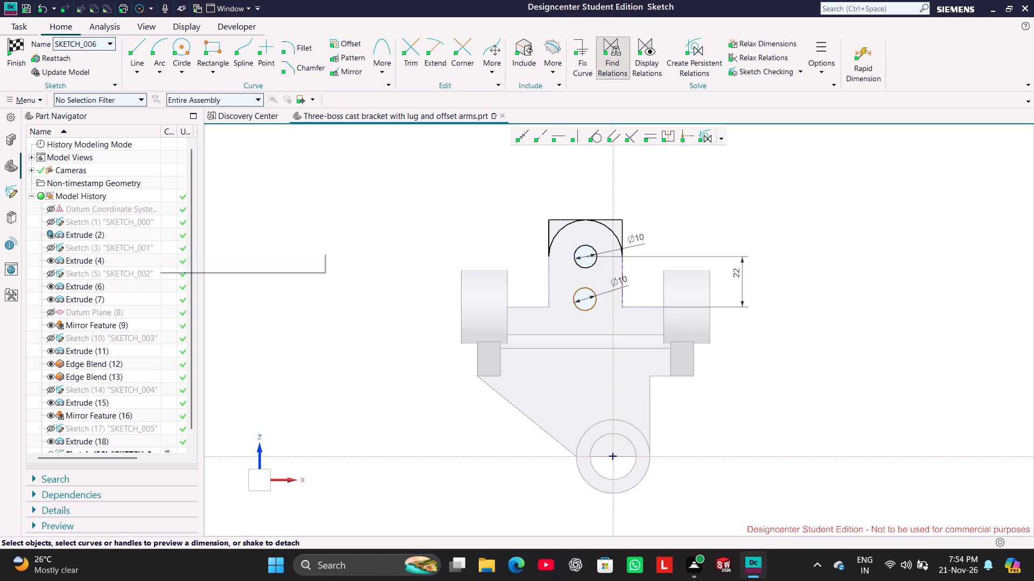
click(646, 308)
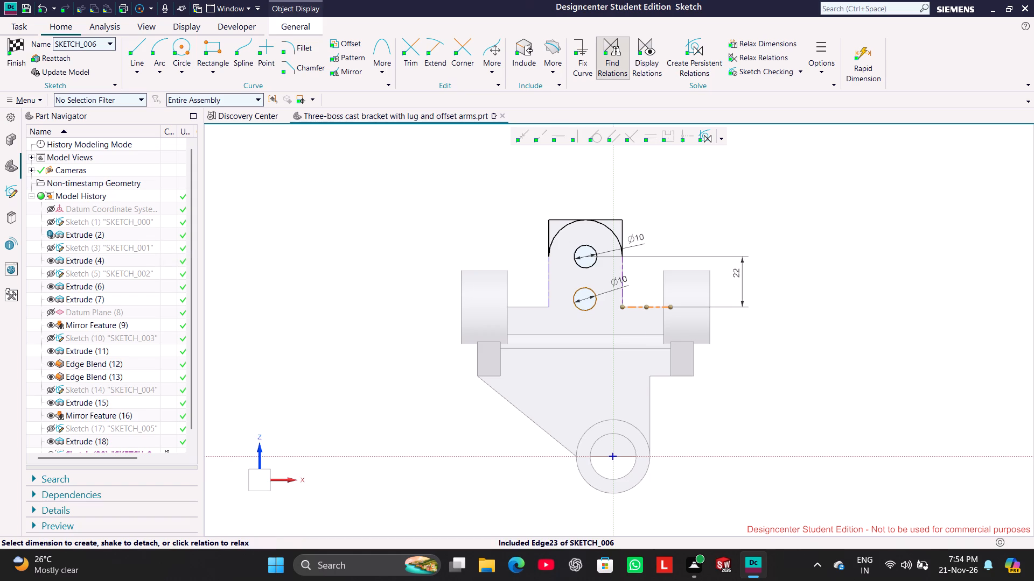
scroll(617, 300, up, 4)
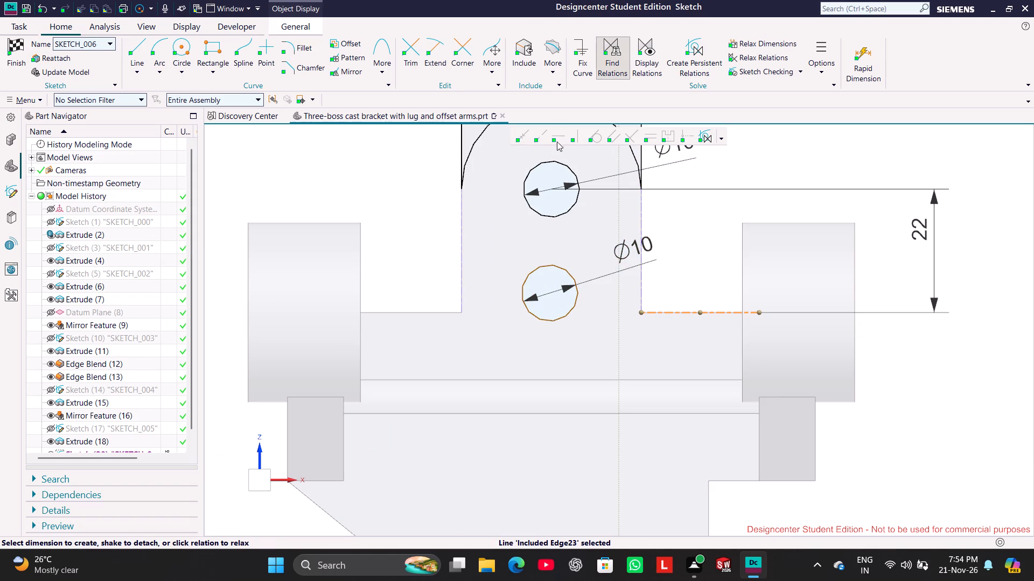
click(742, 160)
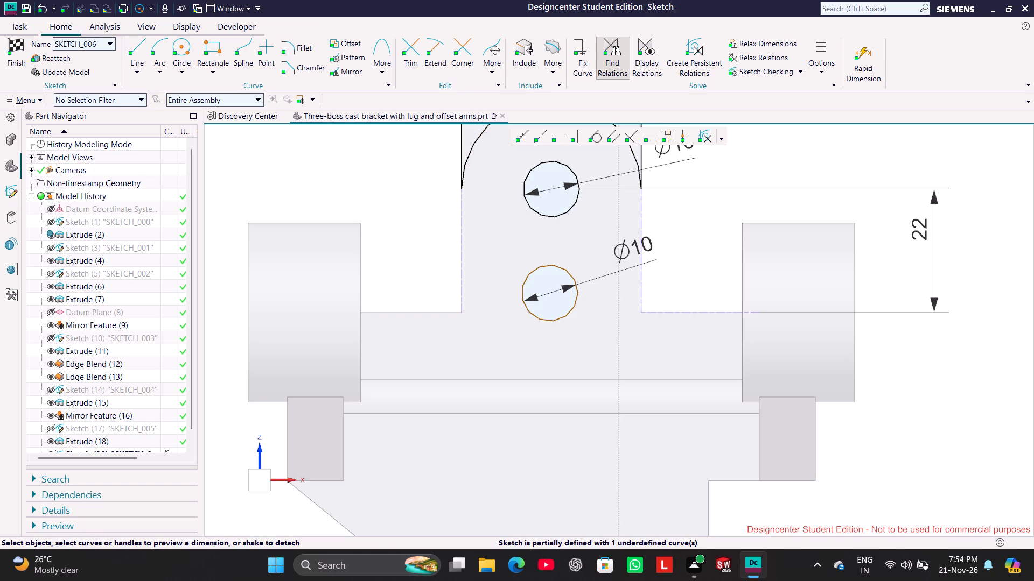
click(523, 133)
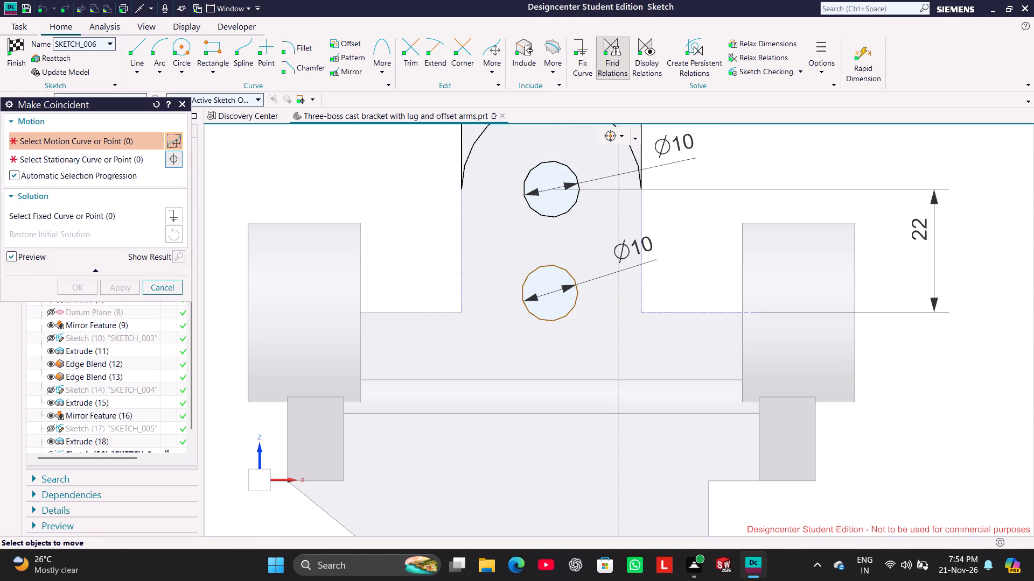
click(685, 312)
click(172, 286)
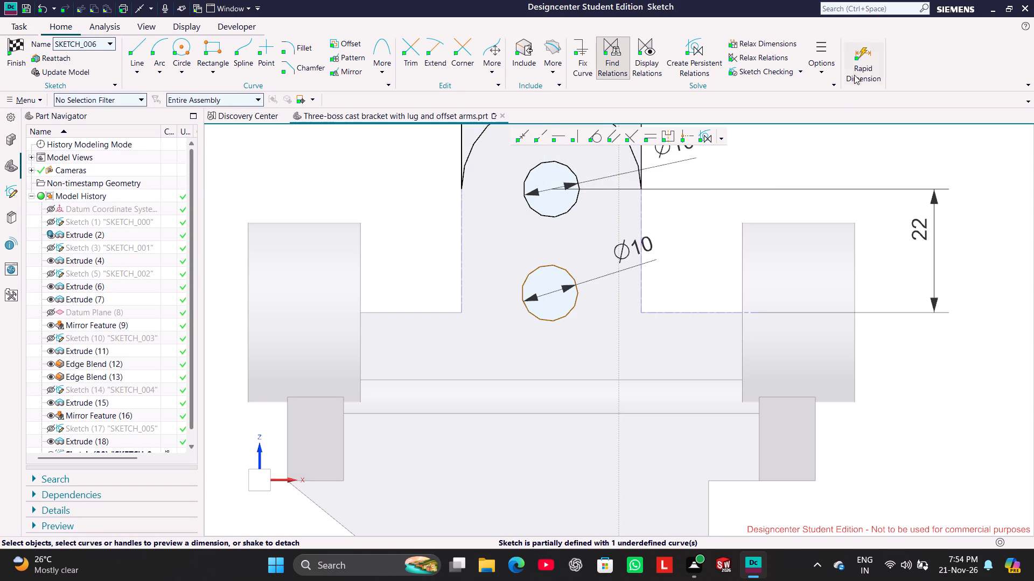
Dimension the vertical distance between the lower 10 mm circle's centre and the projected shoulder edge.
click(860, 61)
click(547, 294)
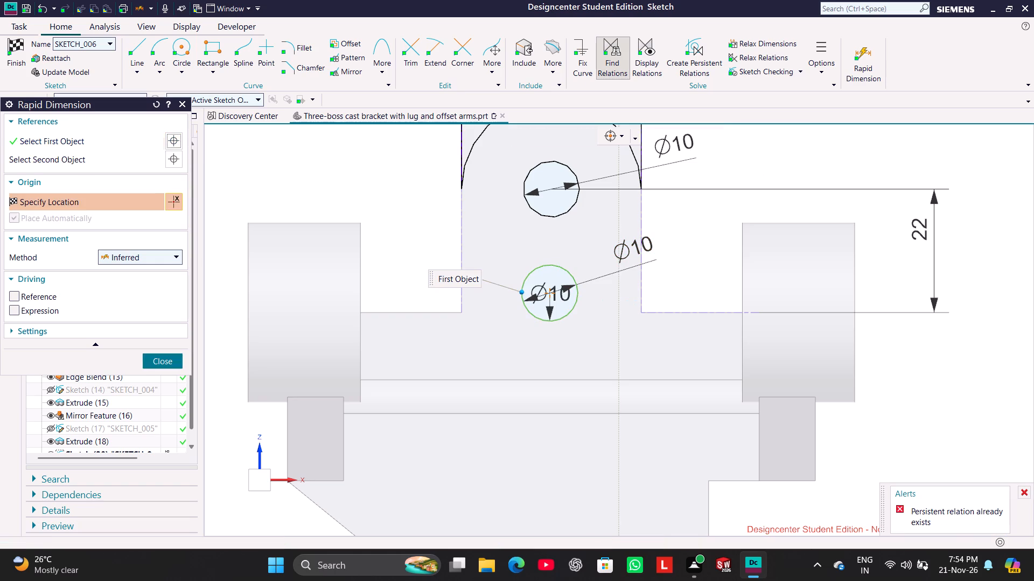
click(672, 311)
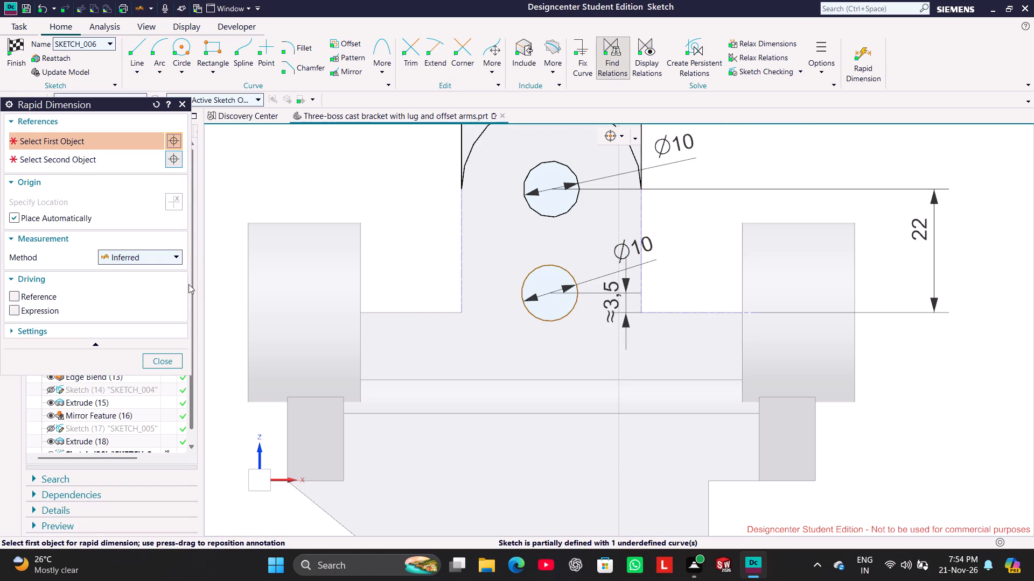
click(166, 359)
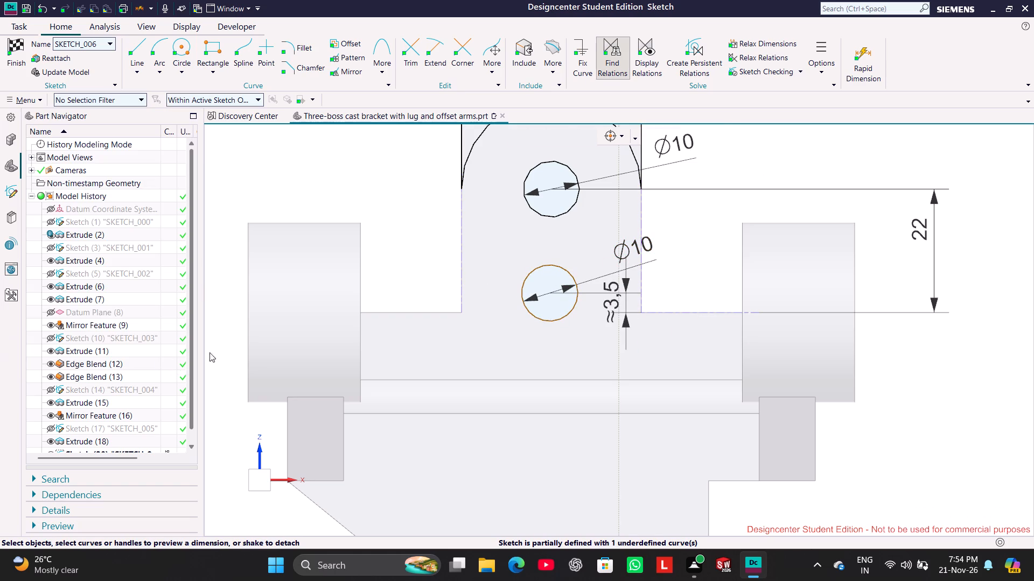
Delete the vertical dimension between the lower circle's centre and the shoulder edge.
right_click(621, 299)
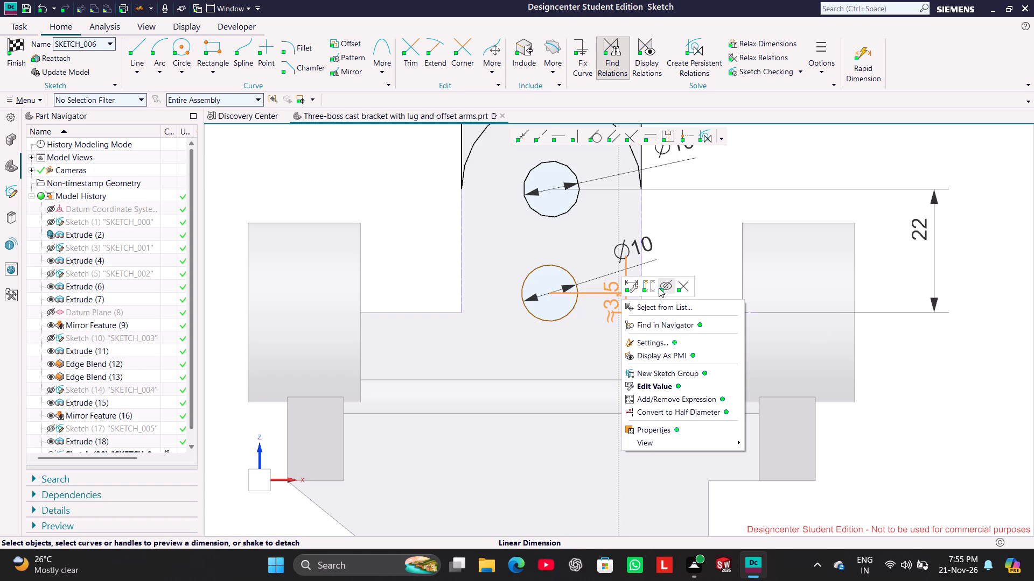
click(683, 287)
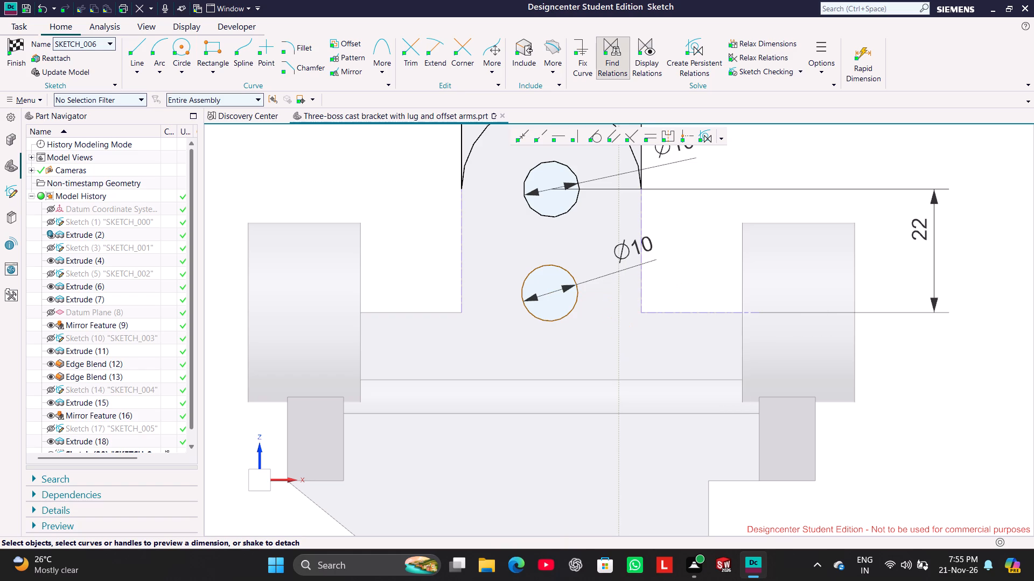
Move the lower 10 mm circle down the upright so that it lies just below the level of the shoulder edge.
drag(558, 318, 565, 346)
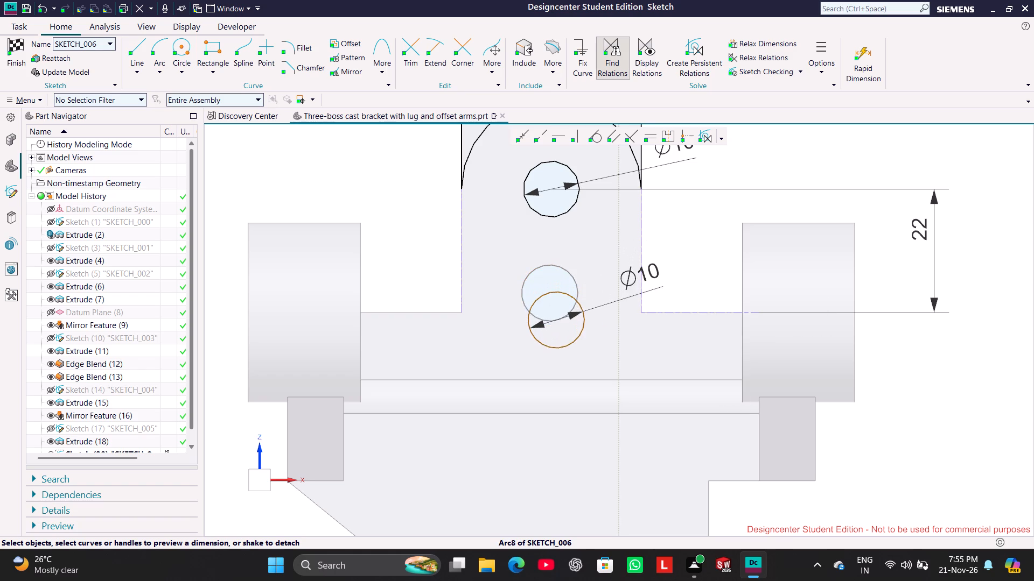
drag(565, 346, 556, 371)
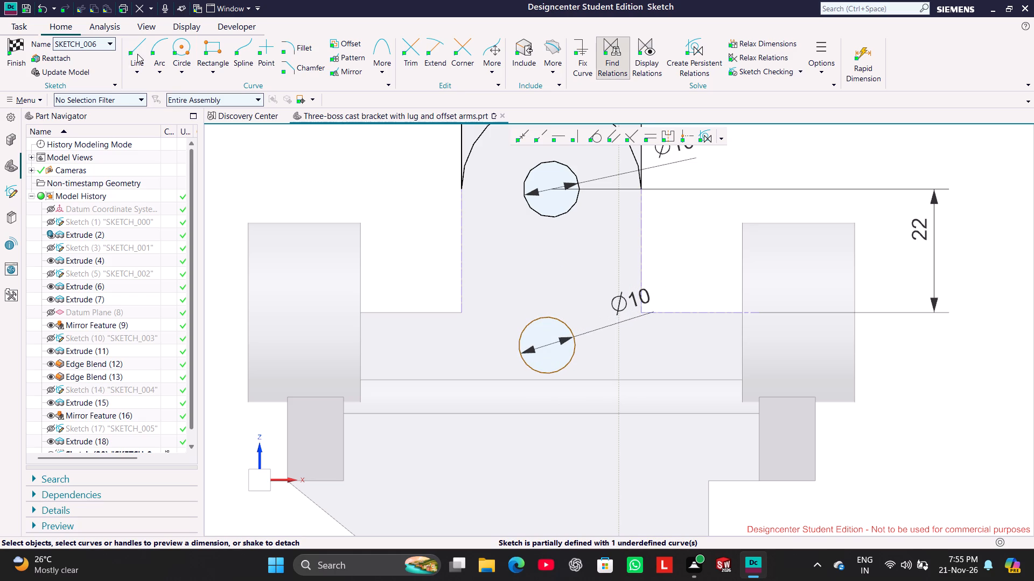
Sketch a vertical line from the upper 10 mm circle's centre down to just above the level of the shoulder edge.
click(137, 52)
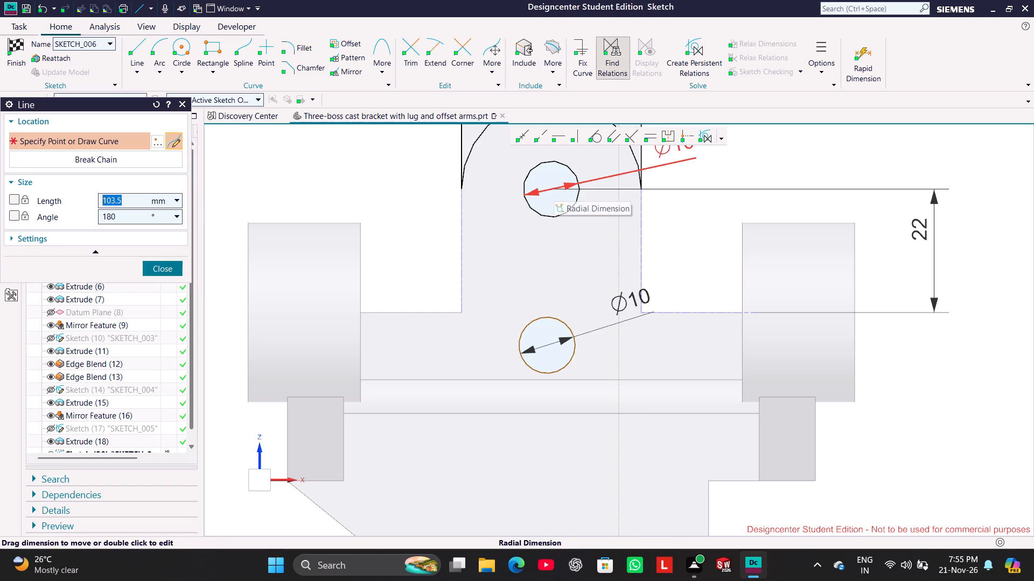
click(556, 183)
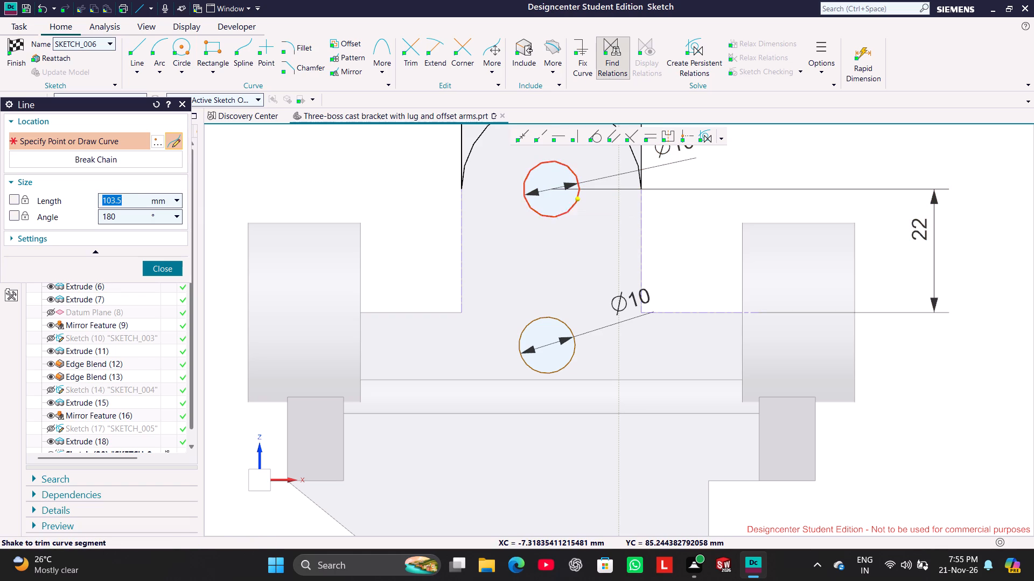
click(561, 195)
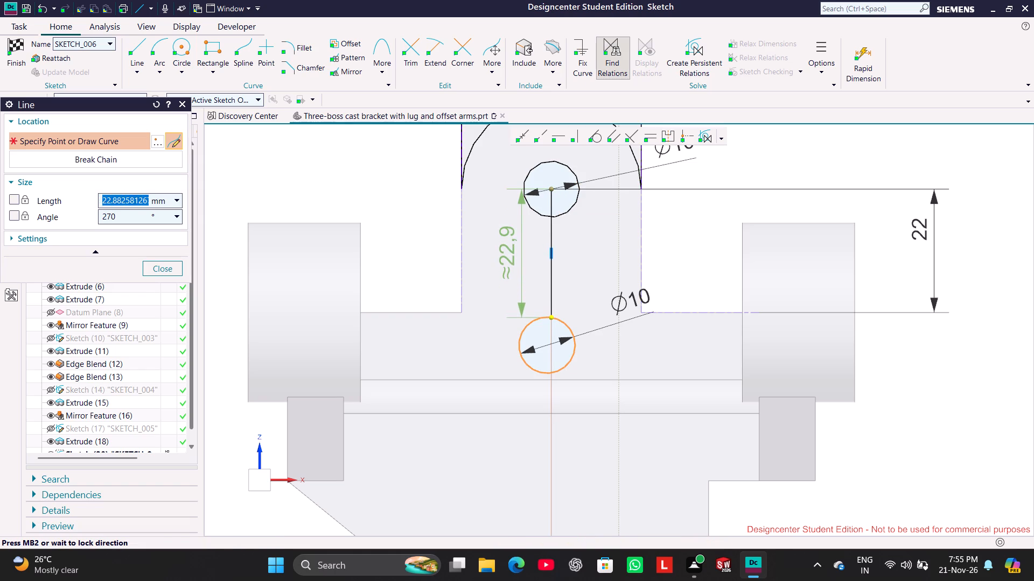
click(554, 304)
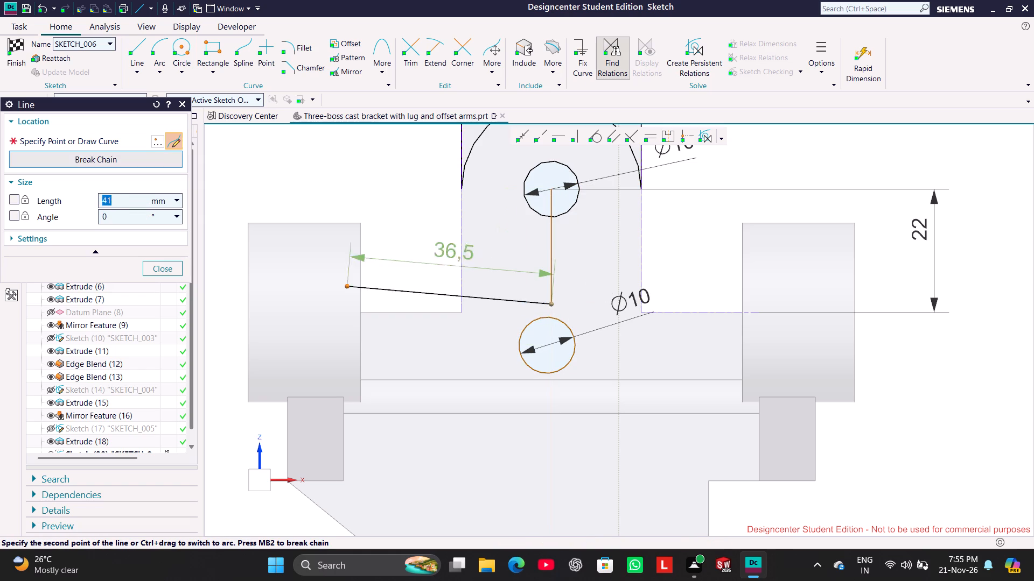
click(168, 271)
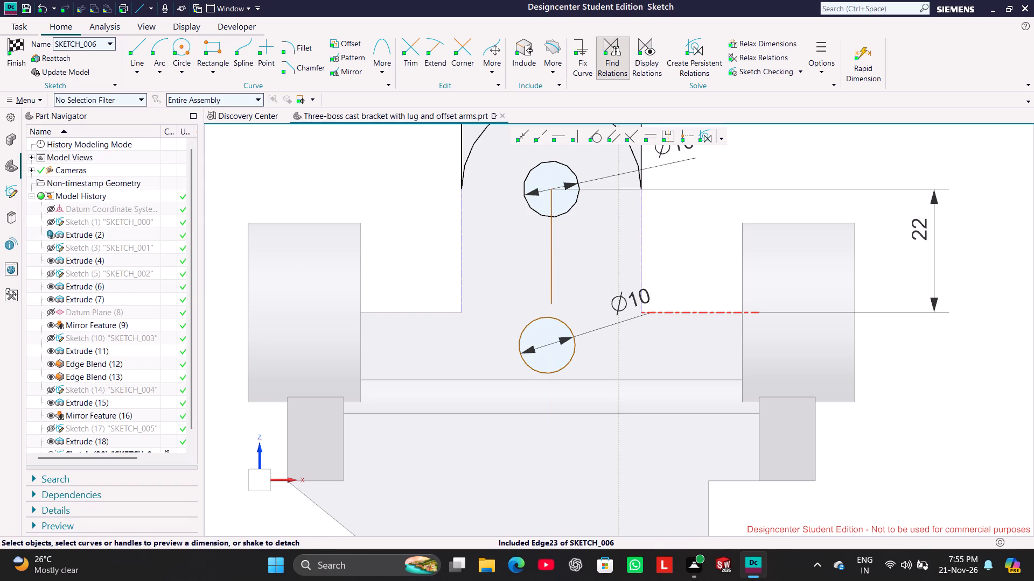
Make the vertical line's lower endpoint coincident with the projected shoulder edge.
click(683, 309)
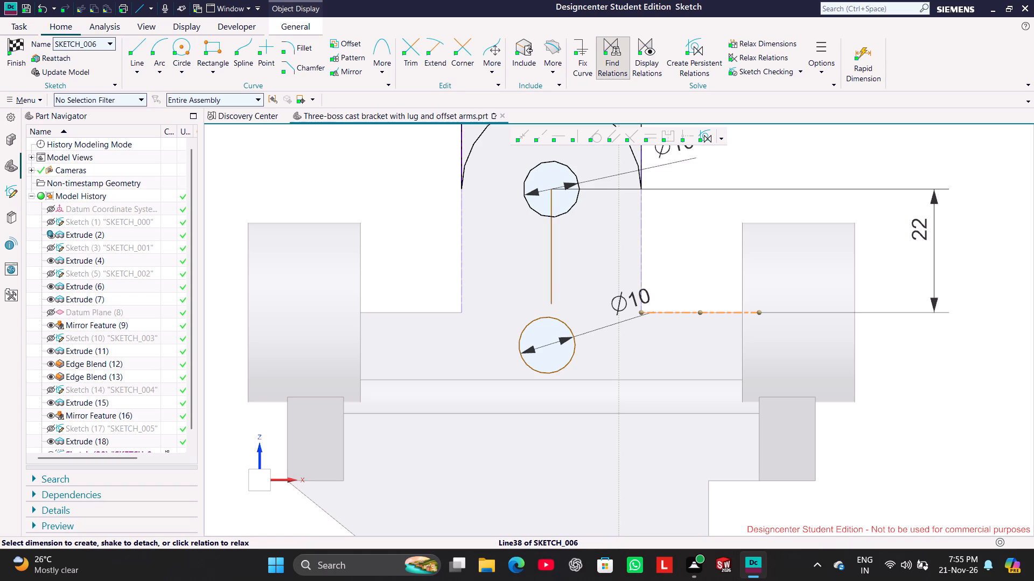
click(394, 173)
click(524, 133)
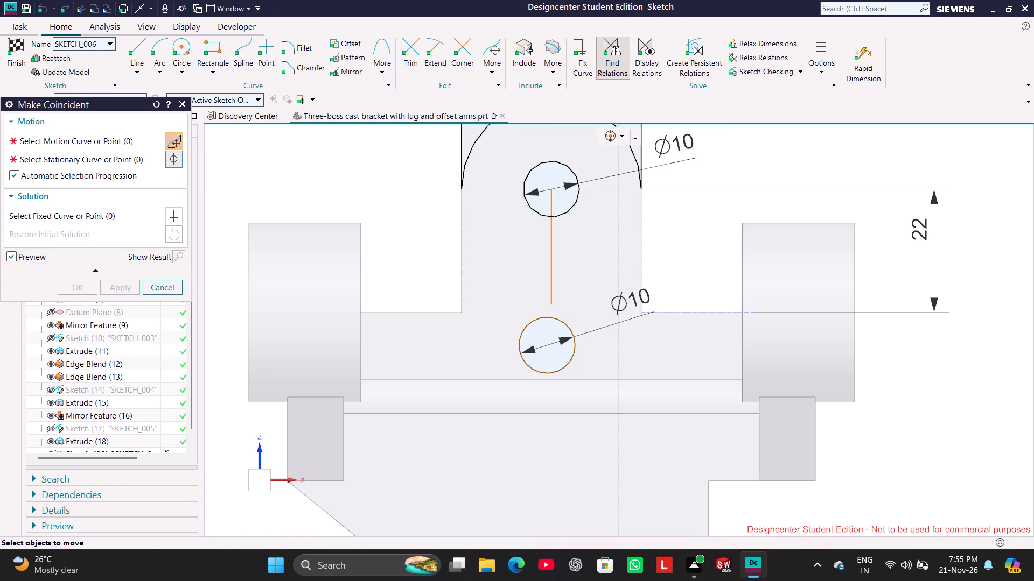
click(167, 284)
click(522, 134)
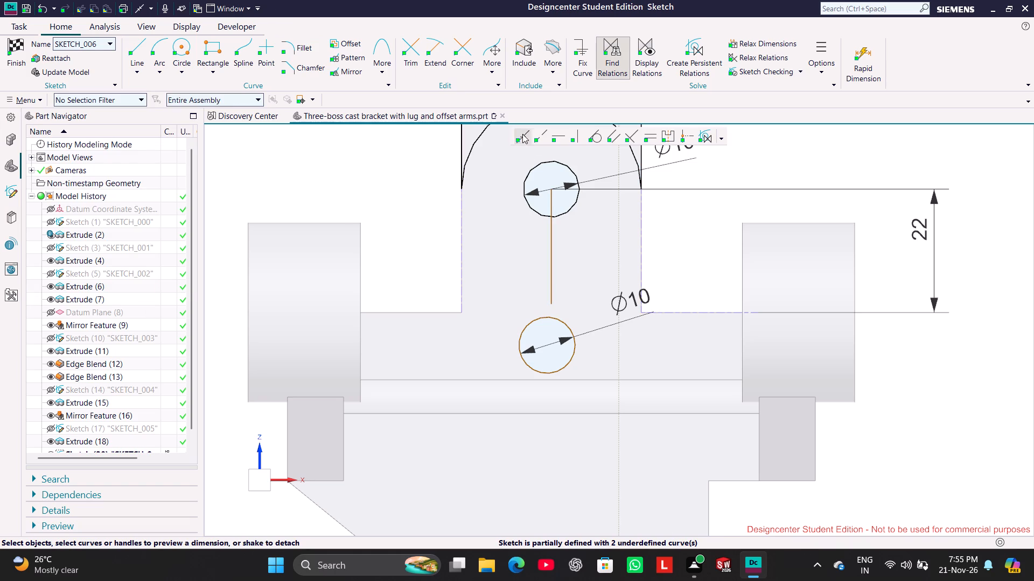
click(551, 304)
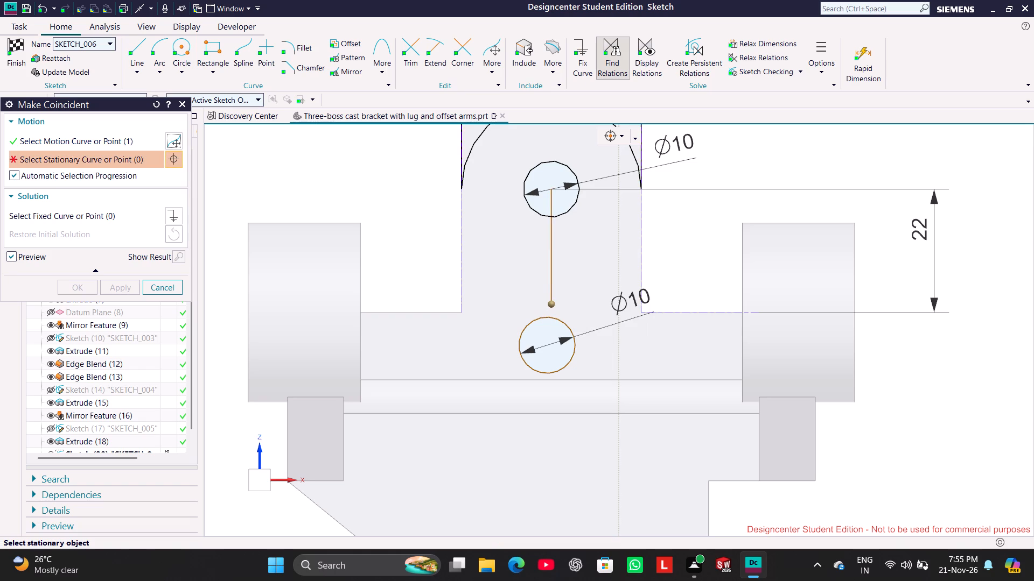
click(676, 311)
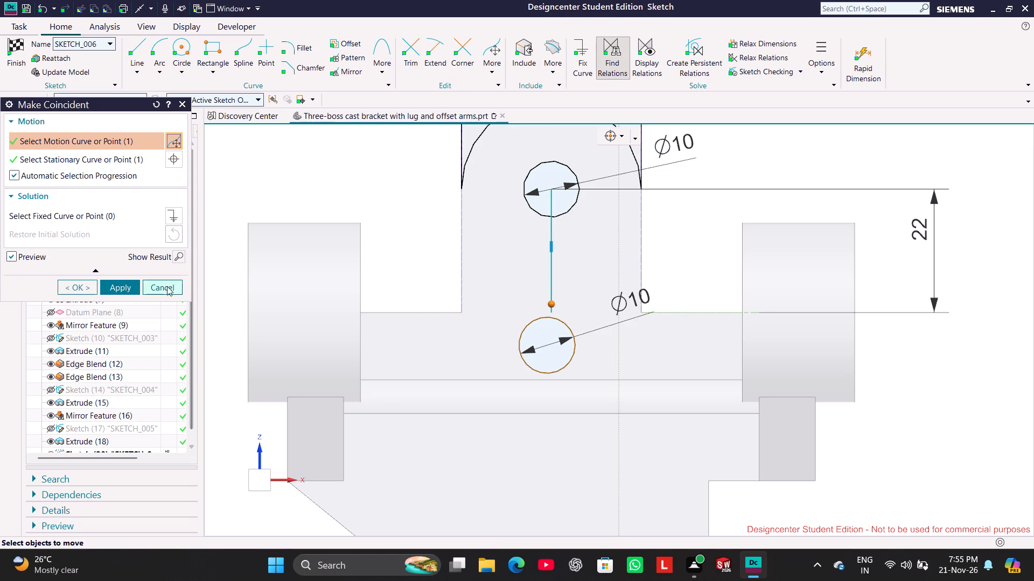
click(127, 288)
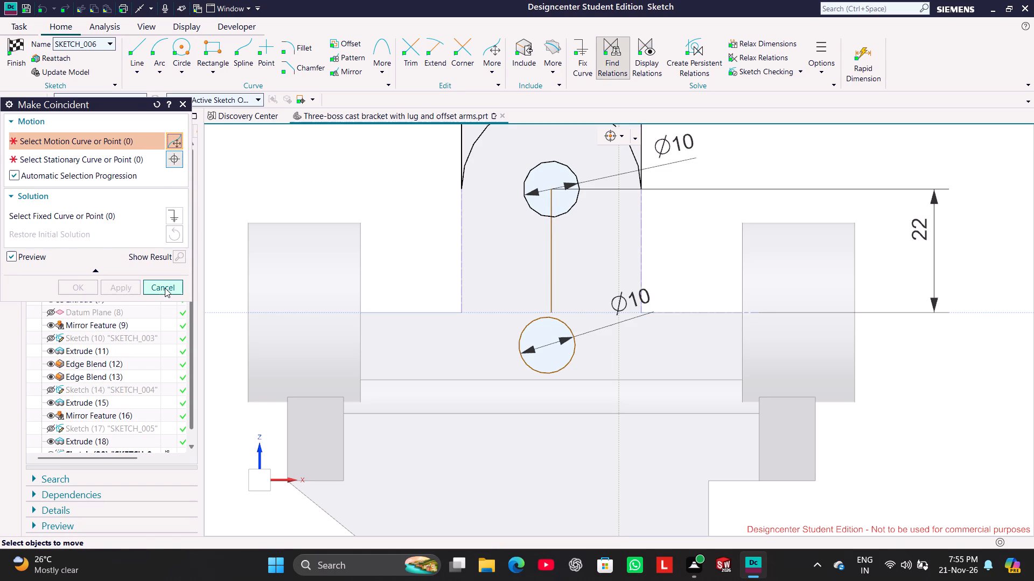
click(165, 288)
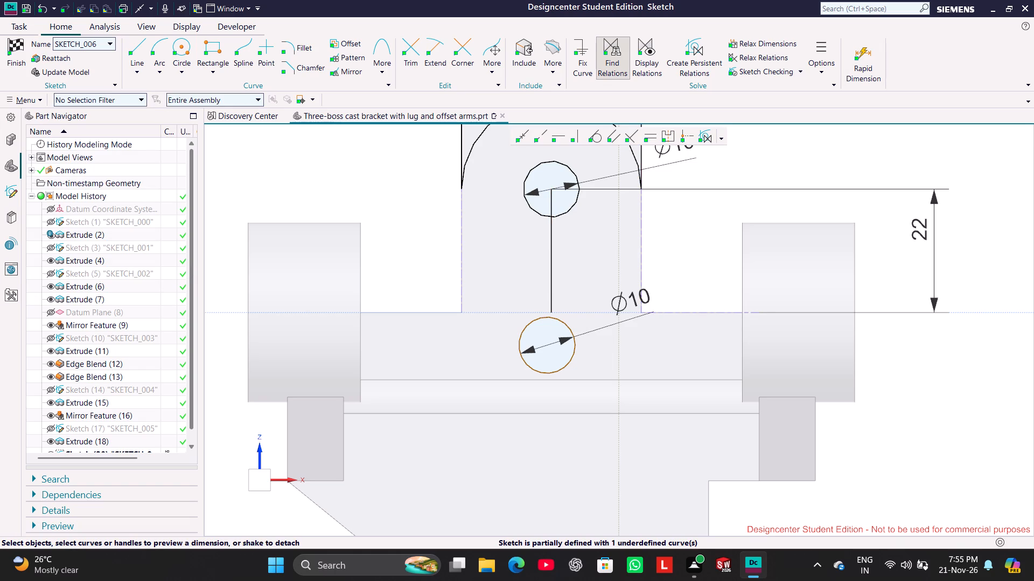
Make the lower 10 mm circle's centre coincident with the vertical line's lower endpoint.
click(546, 346)
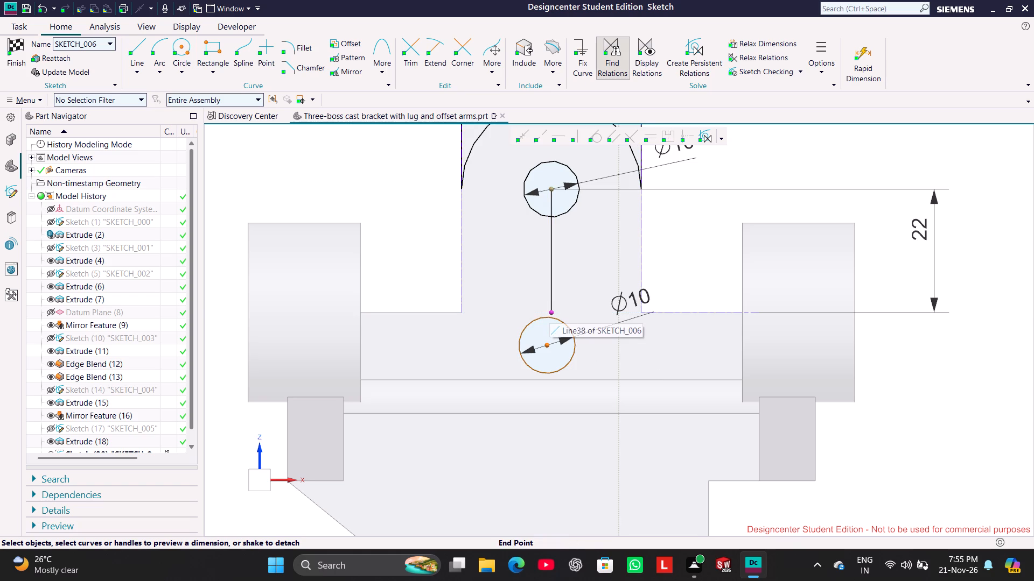
click(550, 311)
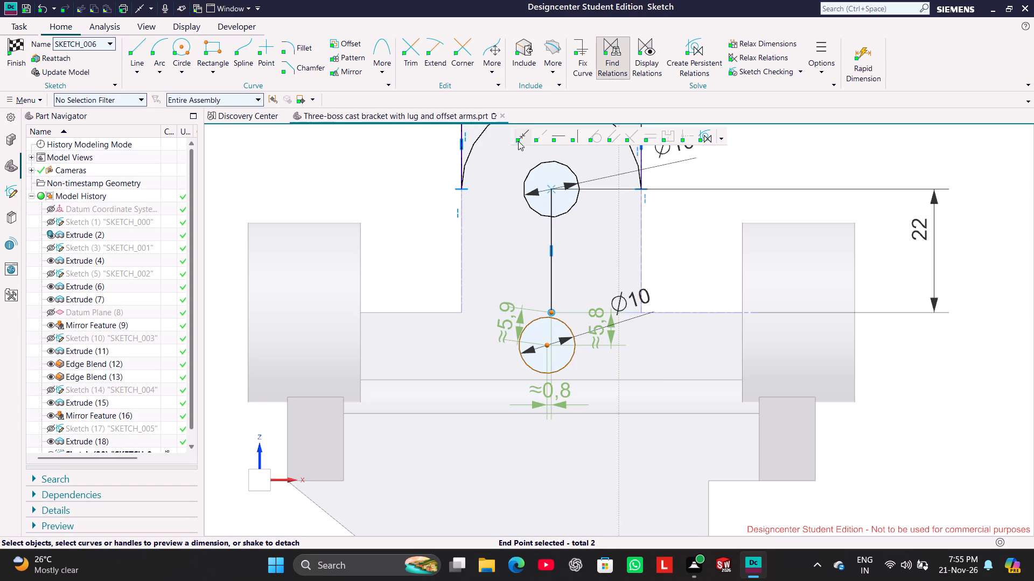
click(520, 138)
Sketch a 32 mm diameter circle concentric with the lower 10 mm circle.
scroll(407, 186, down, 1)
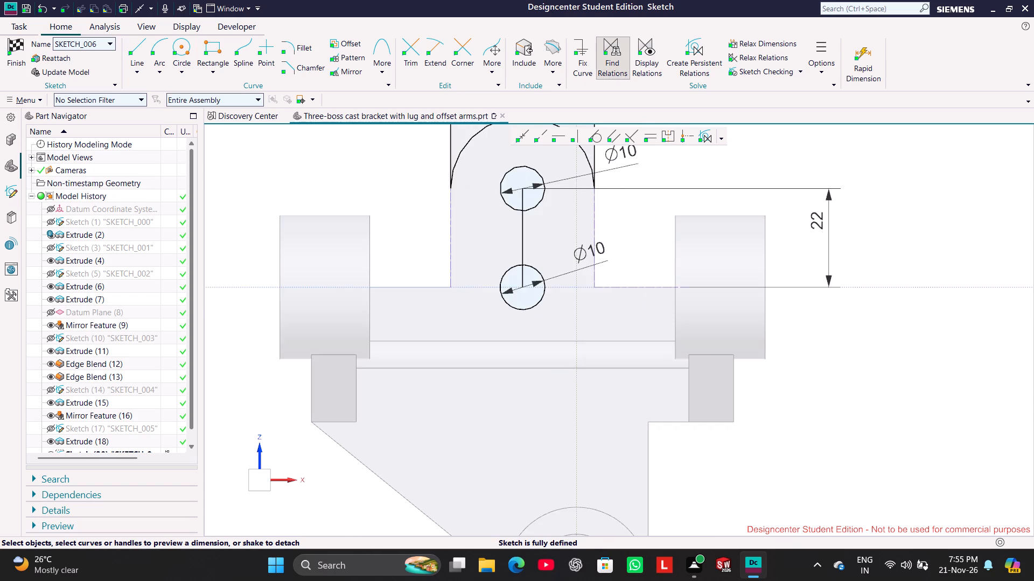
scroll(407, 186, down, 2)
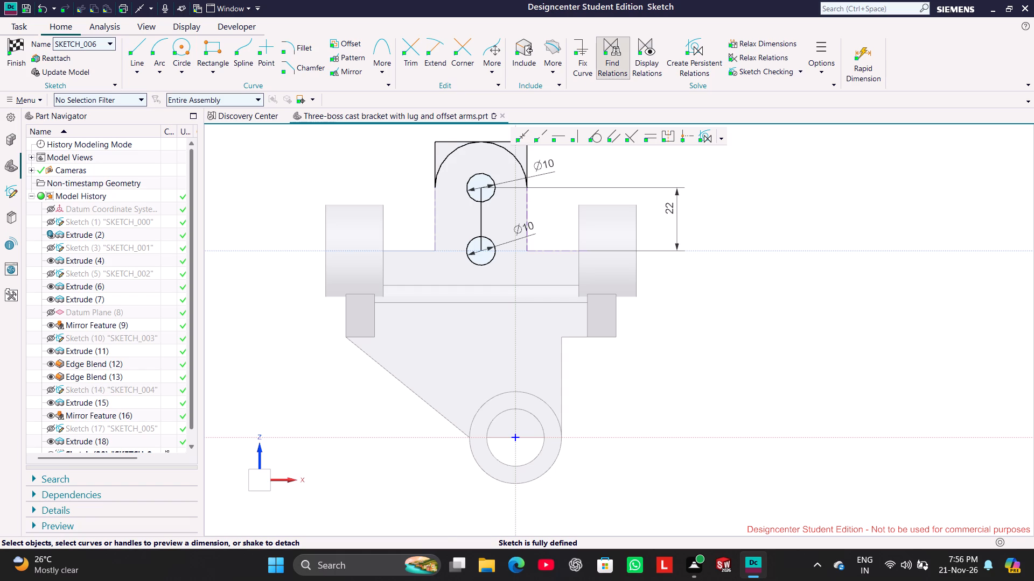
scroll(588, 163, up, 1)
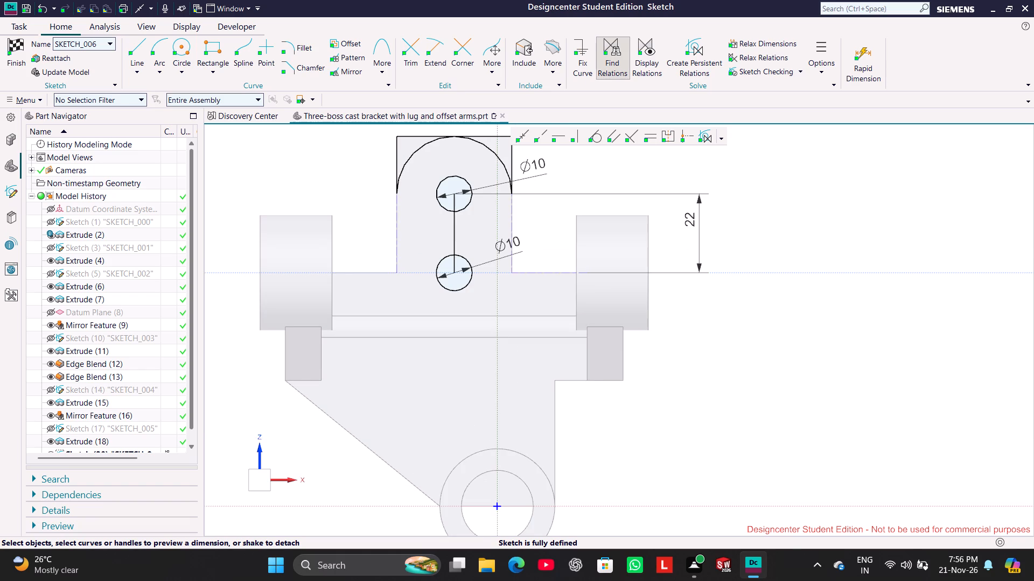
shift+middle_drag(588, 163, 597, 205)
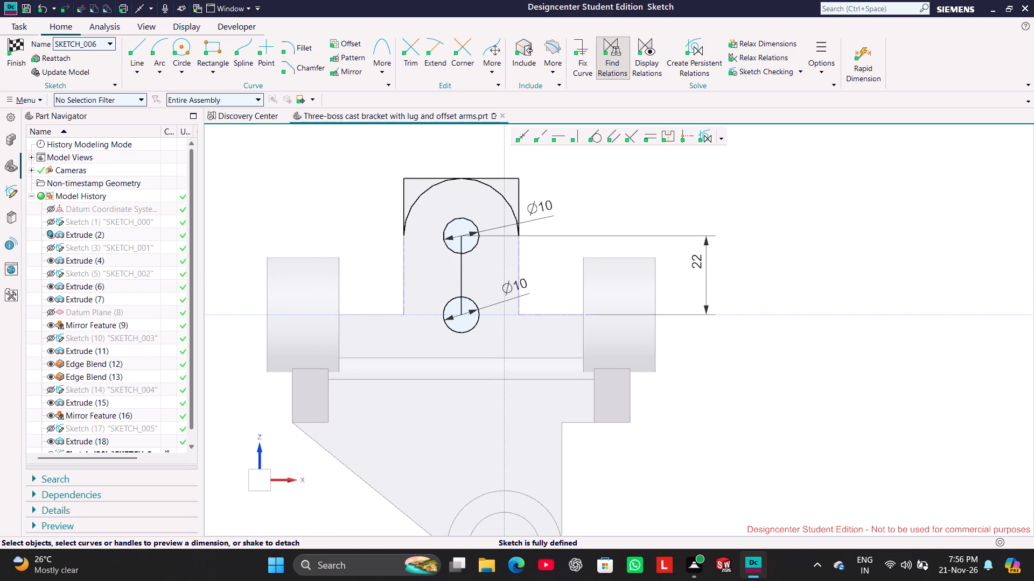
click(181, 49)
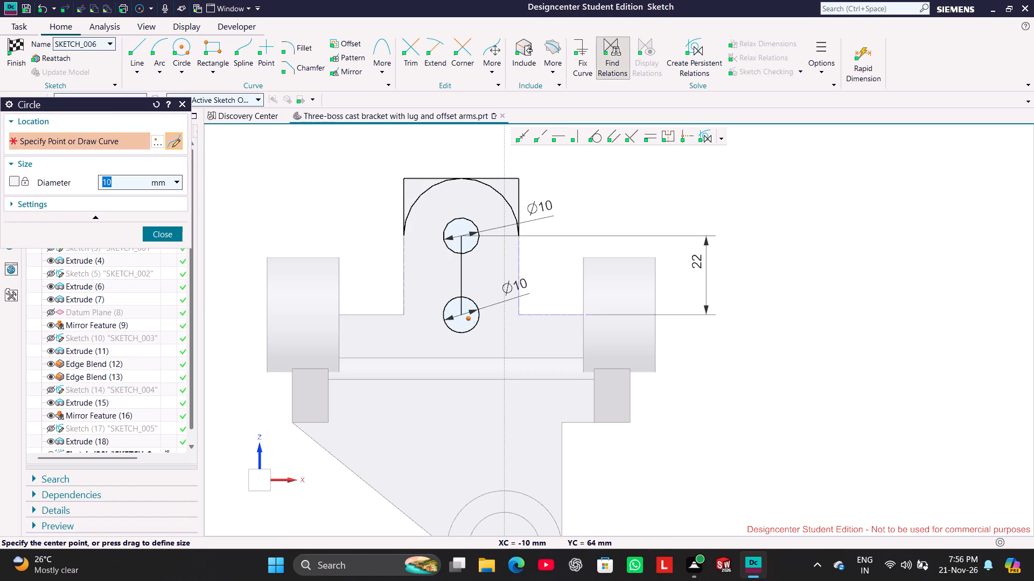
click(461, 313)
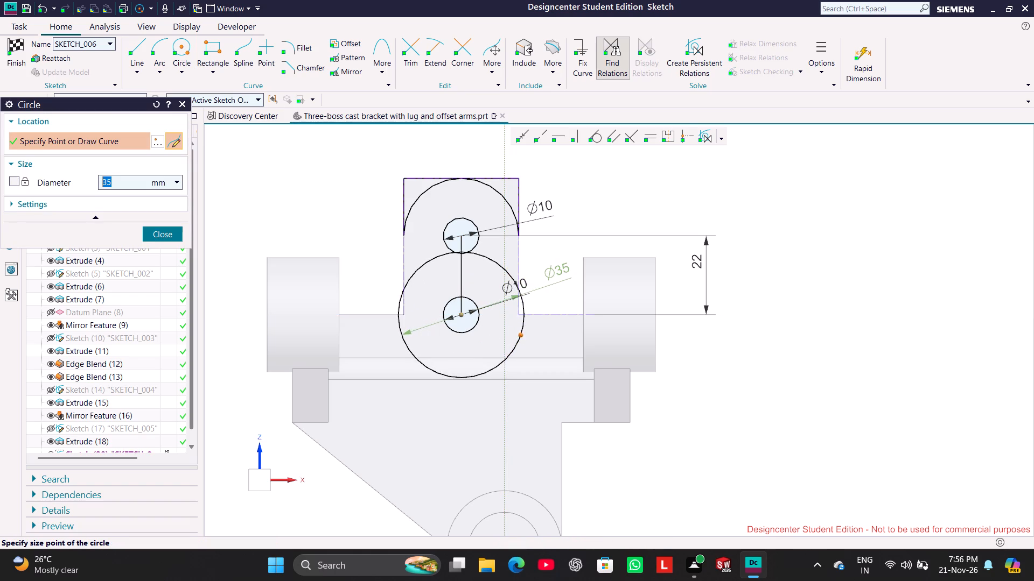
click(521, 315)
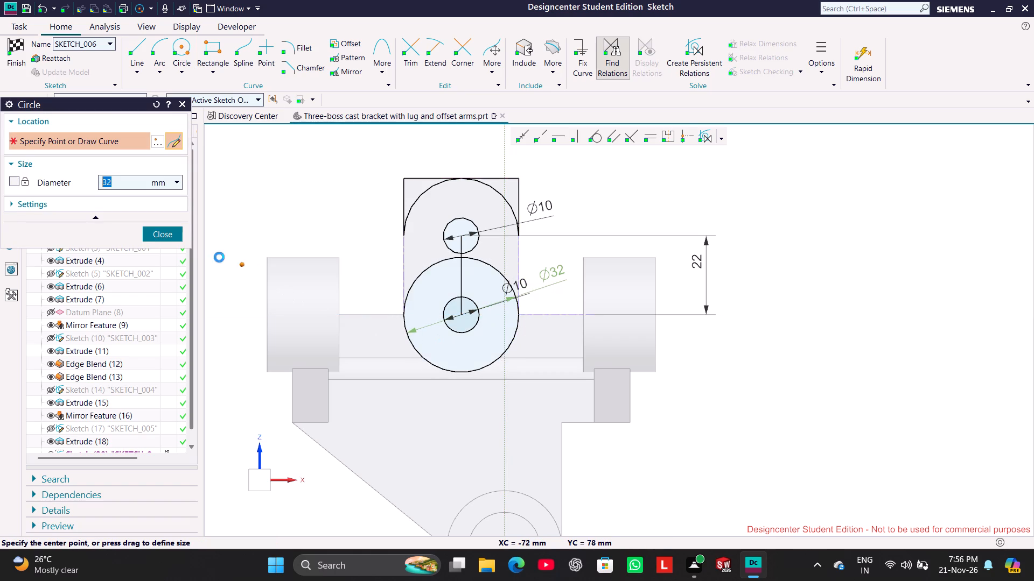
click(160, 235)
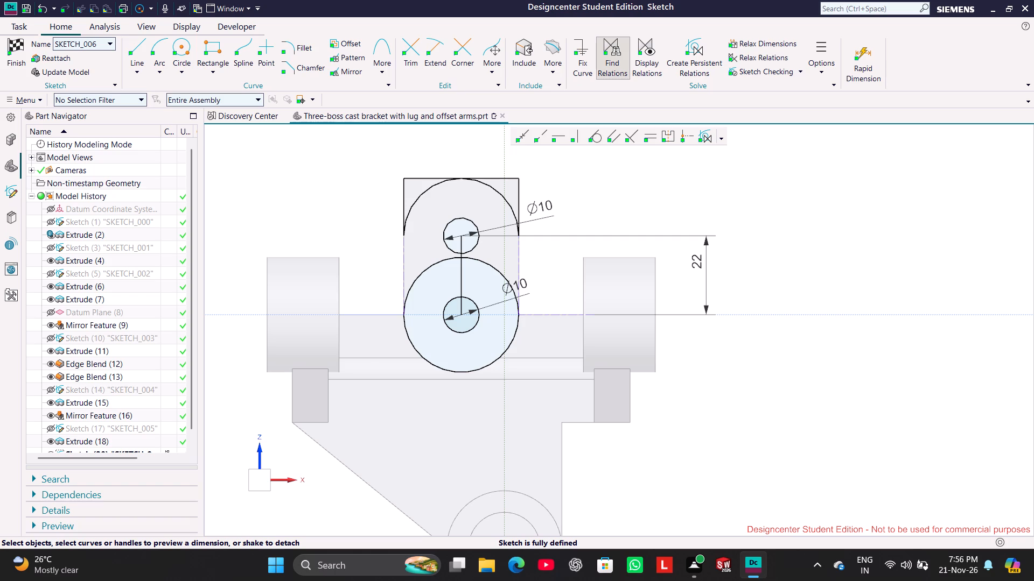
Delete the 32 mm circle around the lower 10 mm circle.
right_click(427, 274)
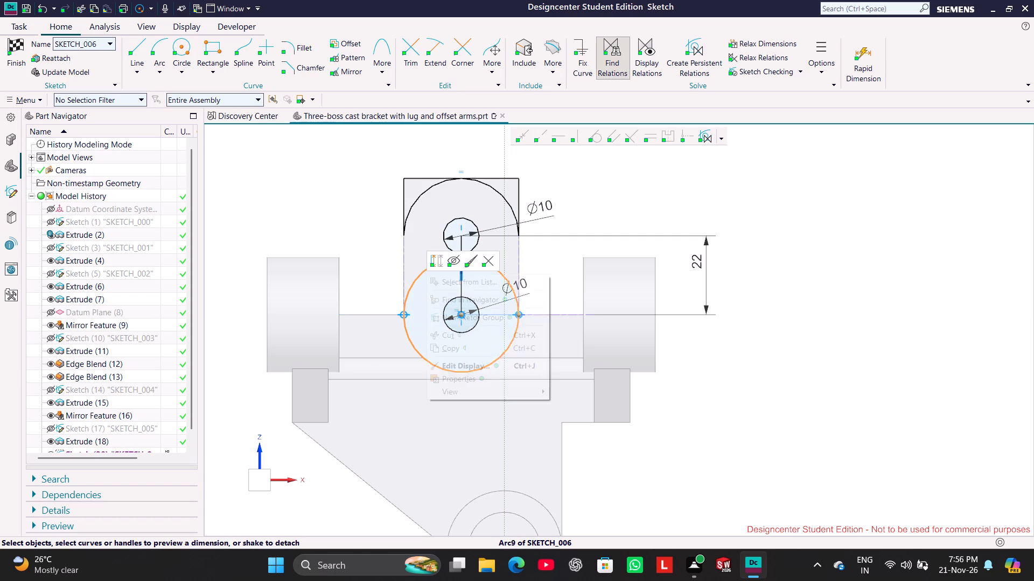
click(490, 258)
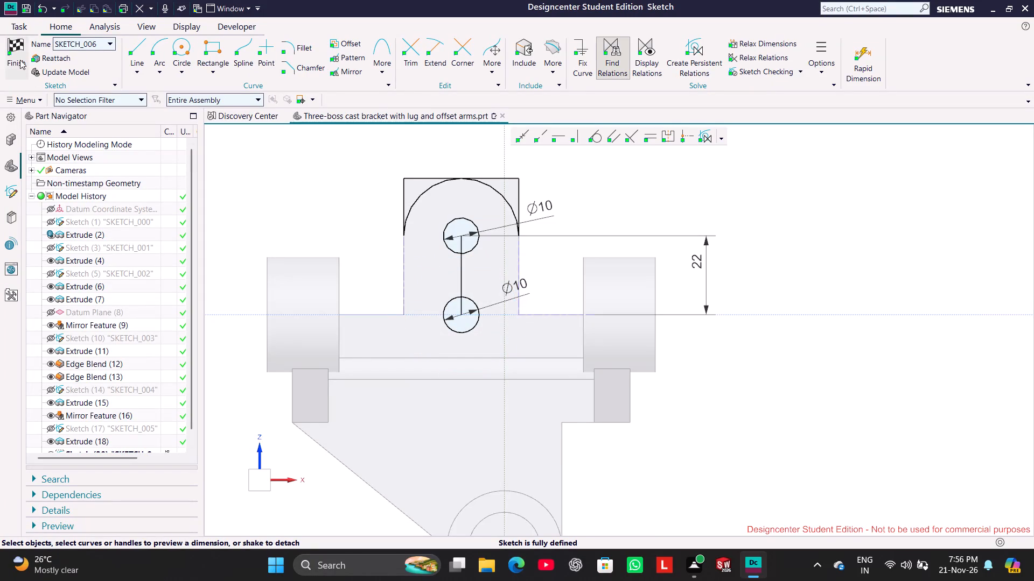
Finish the sketch of the rounded profile and two circles on the upright.
click(18, 56)
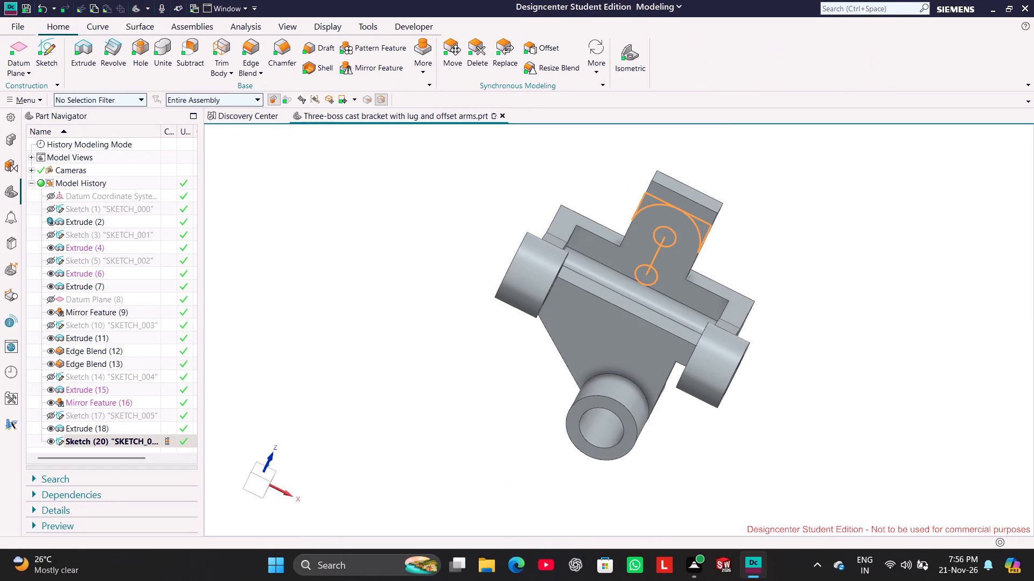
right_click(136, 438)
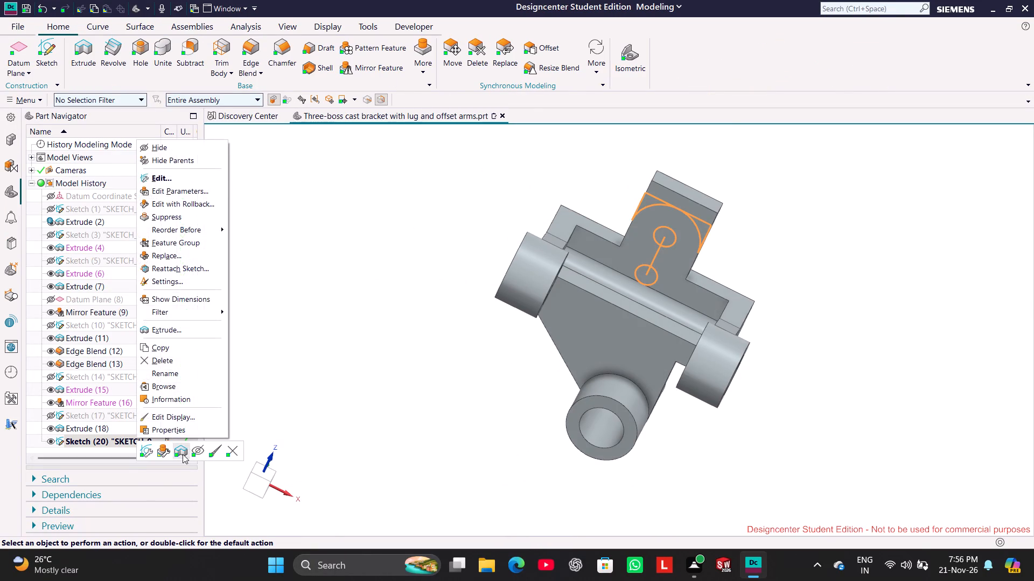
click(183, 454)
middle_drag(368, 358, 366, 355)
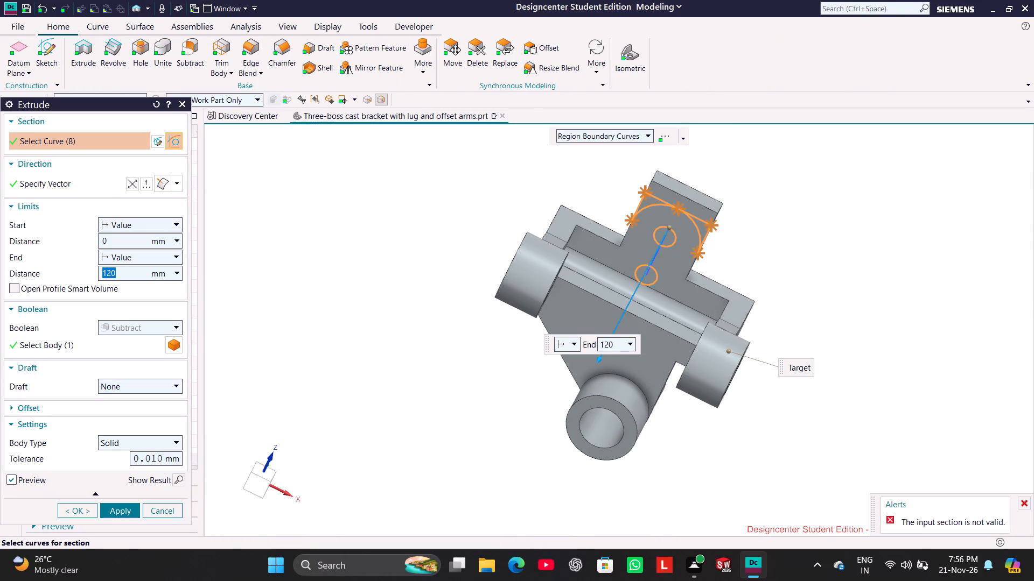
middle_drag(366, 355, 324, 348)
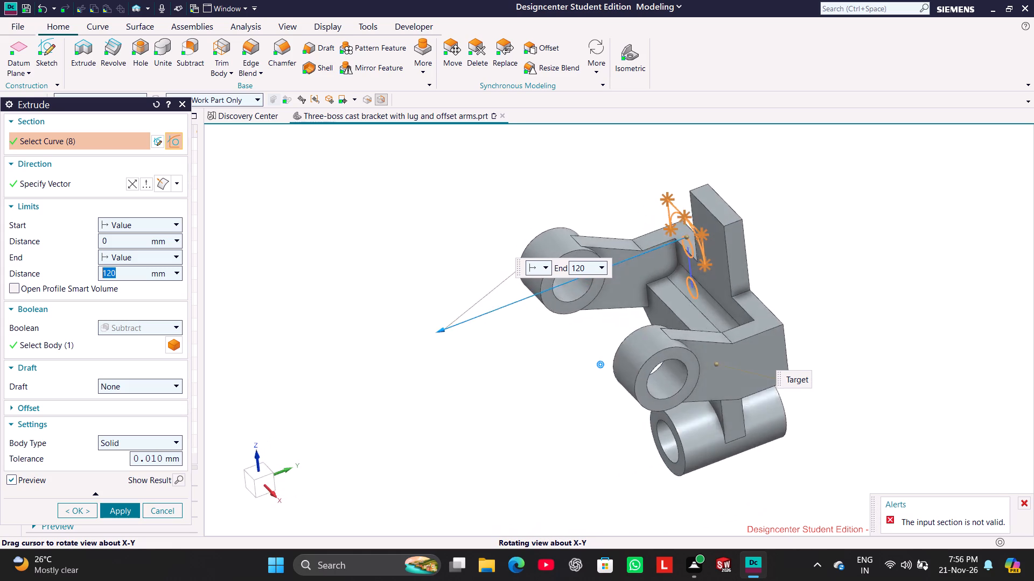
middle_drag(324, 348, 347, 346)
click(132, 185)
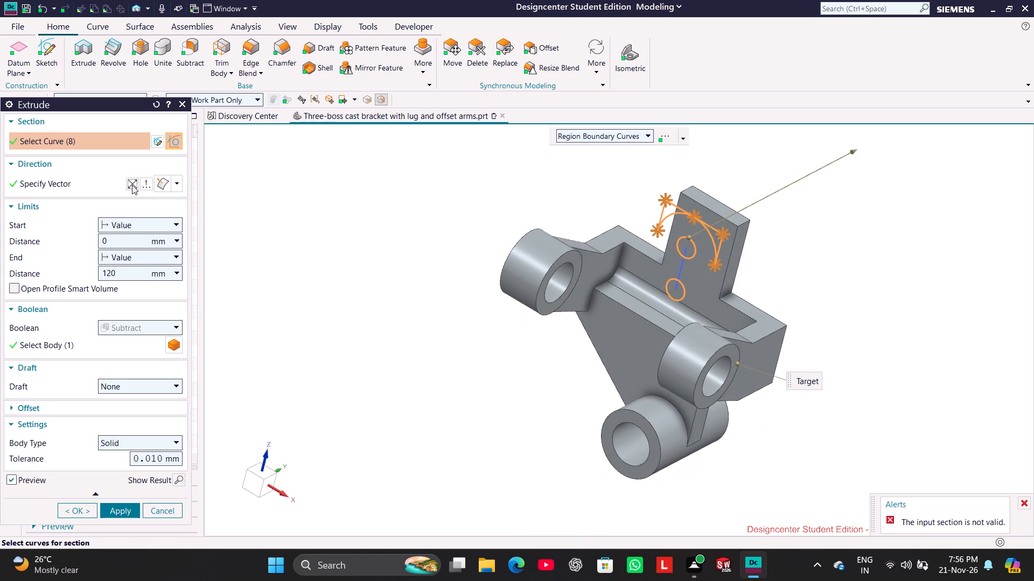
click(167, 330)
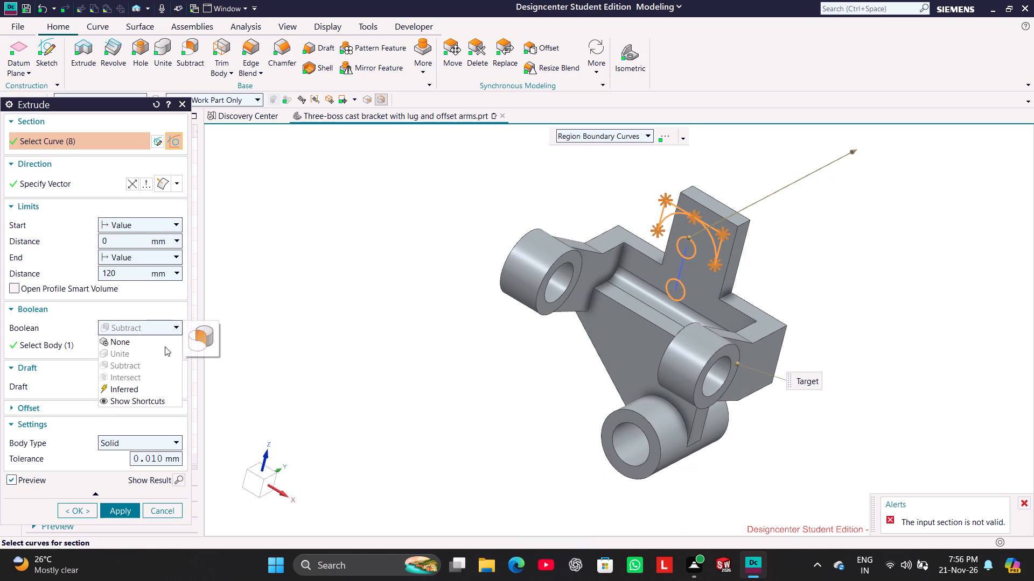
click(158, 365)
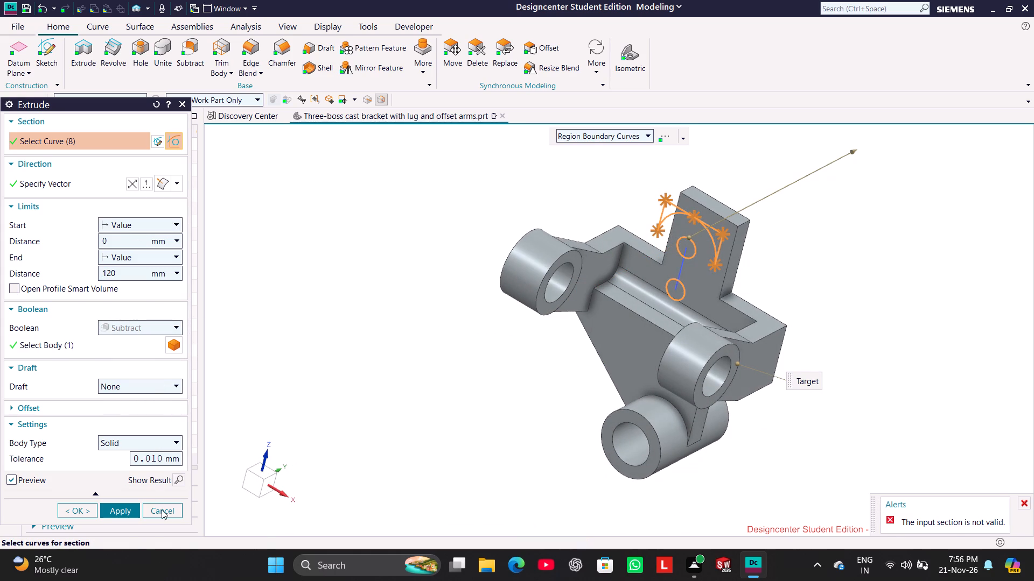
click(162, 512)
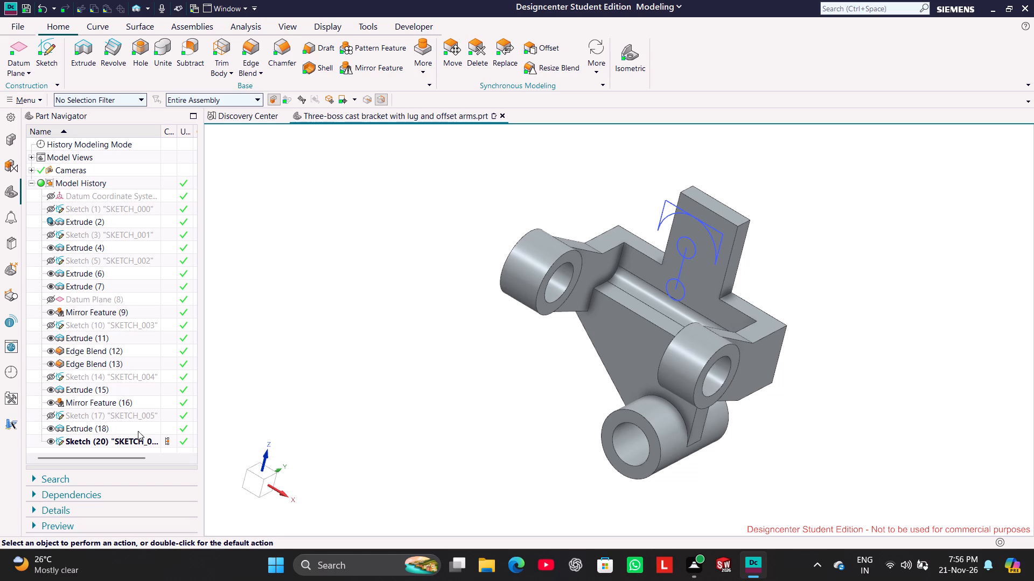
Reopen the upright's profile sketch for editing and turn on Relax Relations and Relax Dimensions.
right_click(138, 442)
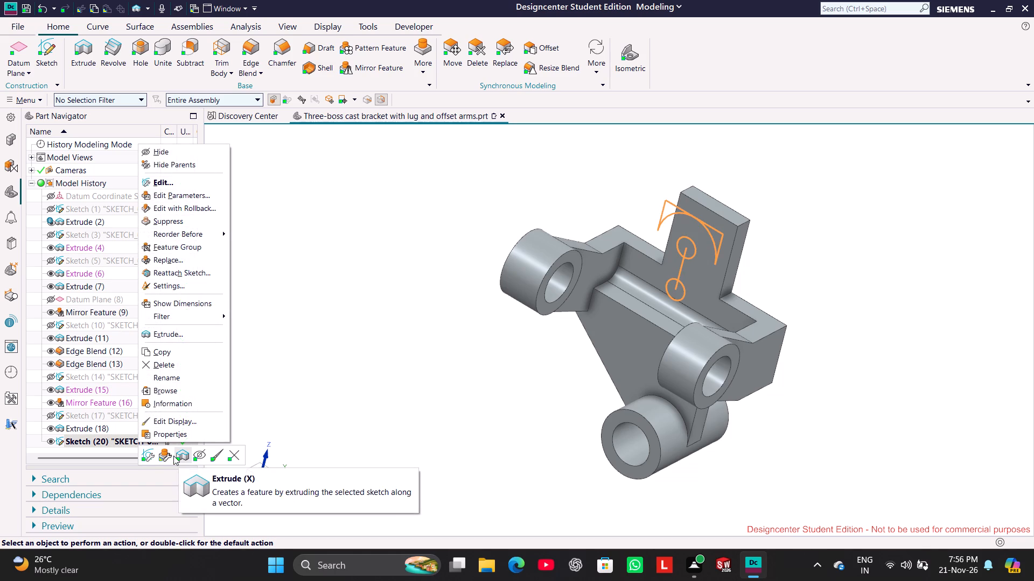
click(162, 456)
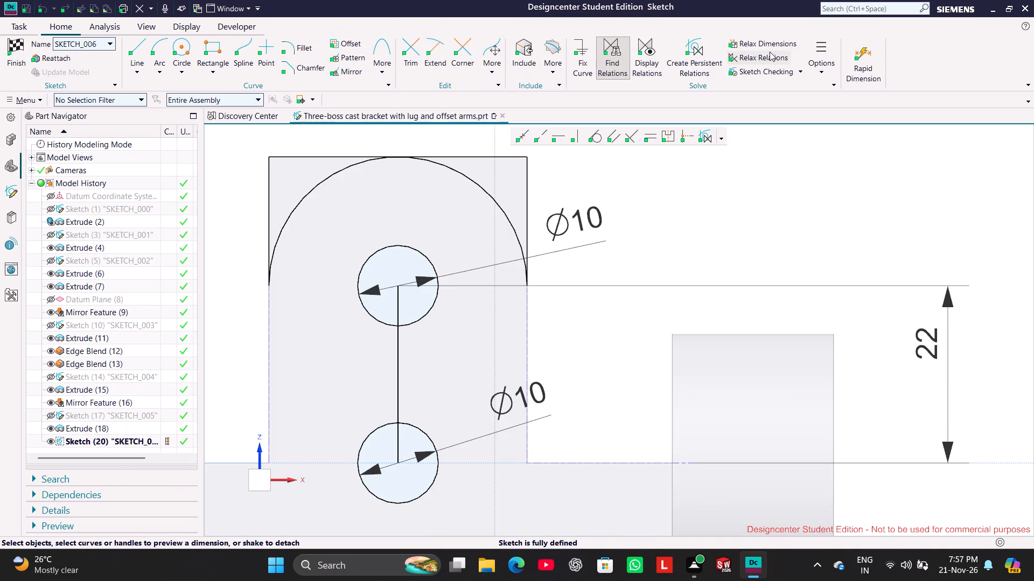
click(770, 52)
click(764, 40)
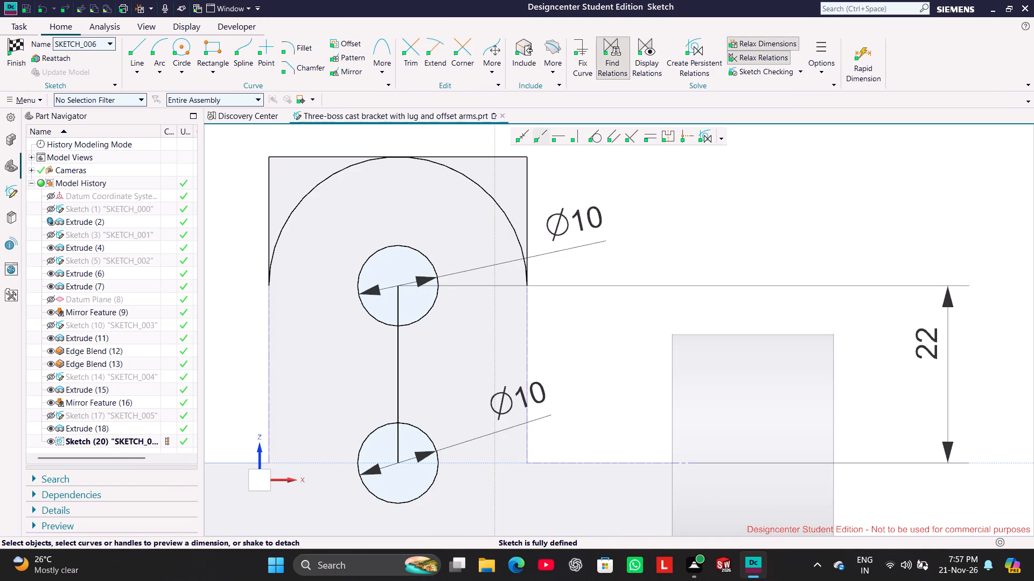
Stretch the rectangular frame upward past the upright's rounded top, making its side lines about 22.6 mm long.
drag(484, 157, 483, 132)
scroll(562, 174, down, 1)
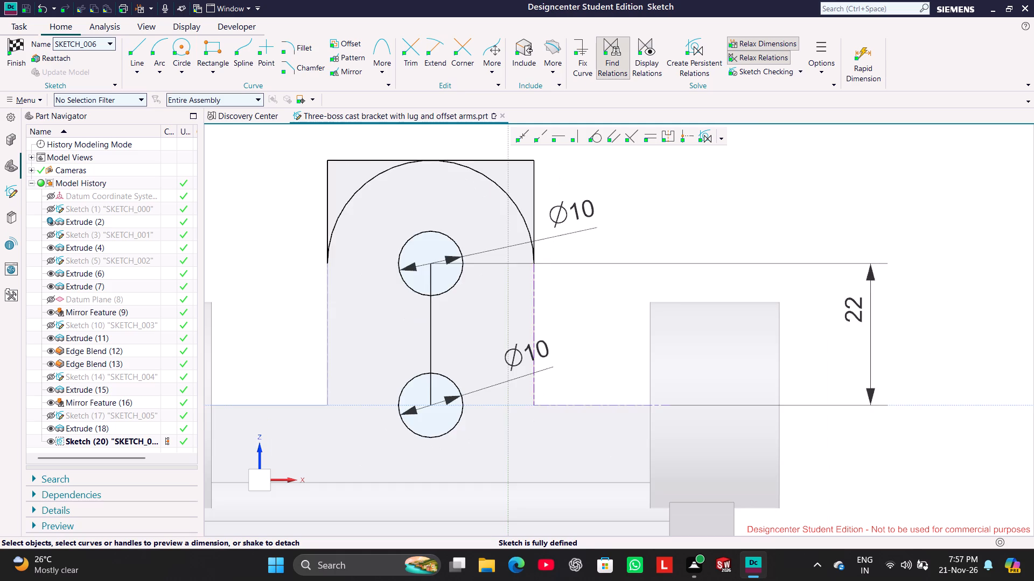
scroll(563, 174, down, 1)
shift+middle_drag(575, 173, 612, 222)
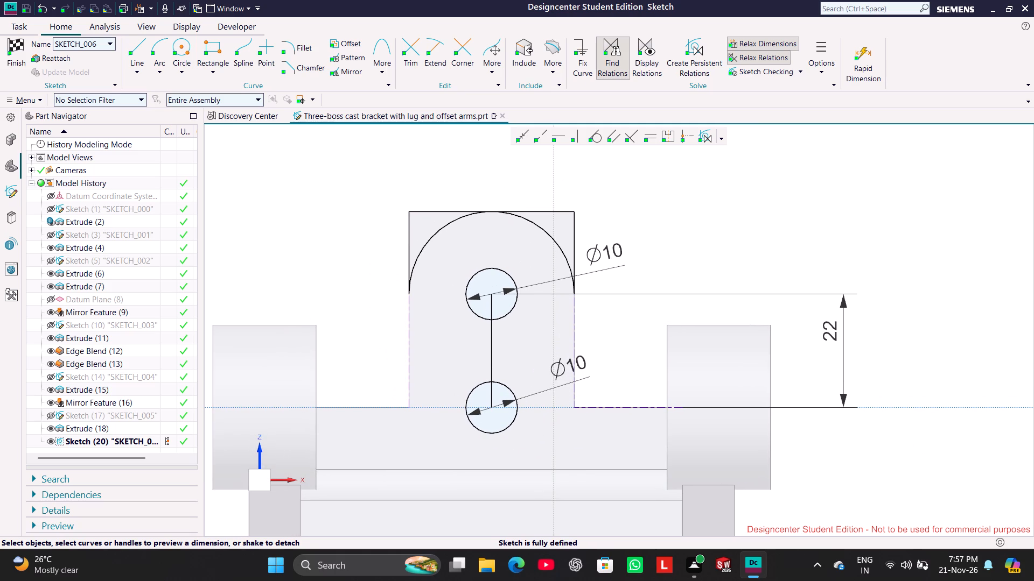
drag(521, 209, 518, 166)
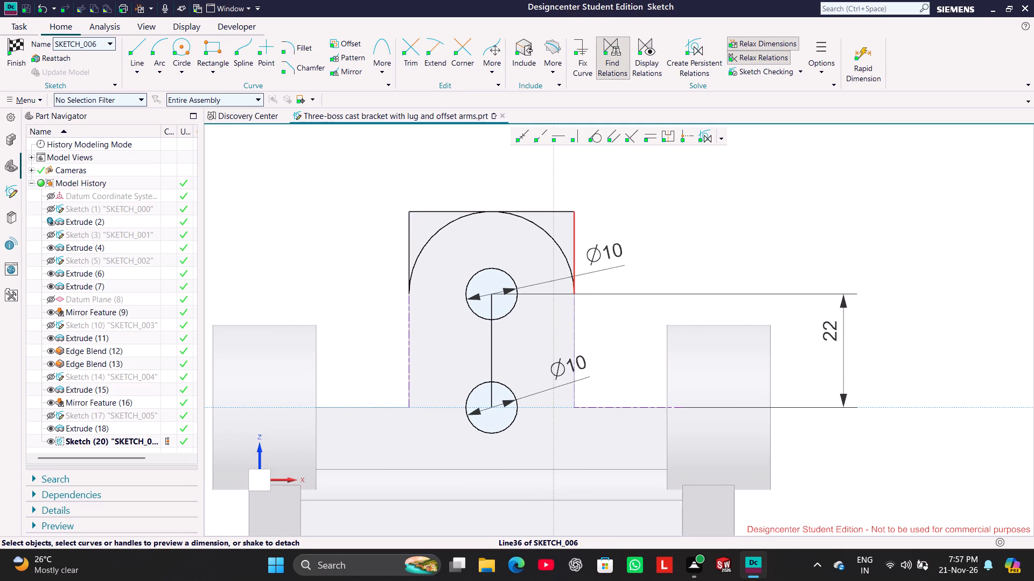
drag(574, 212, 572, 182)
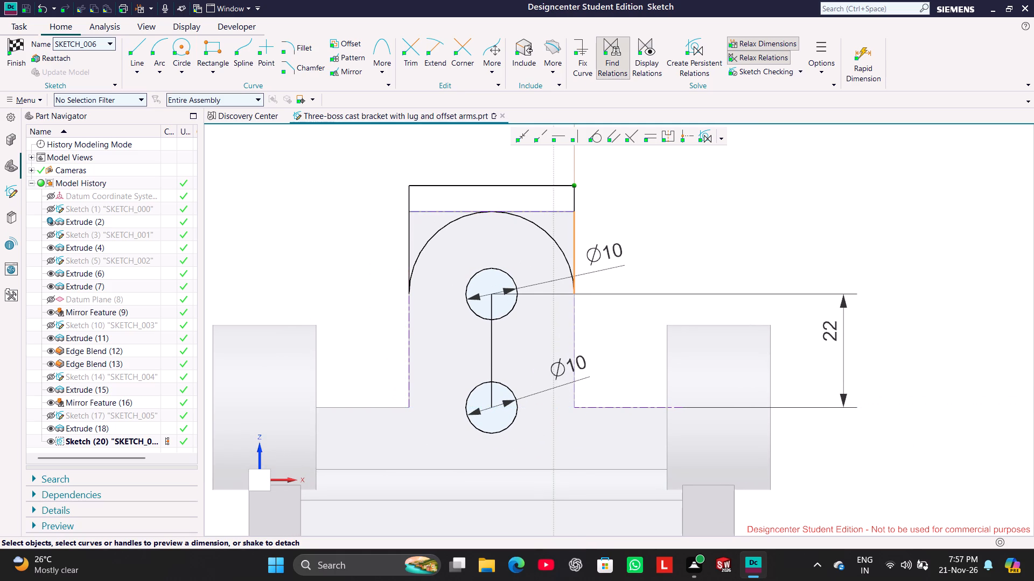
drag(572, 182, 573, 178)
click(646, 203)
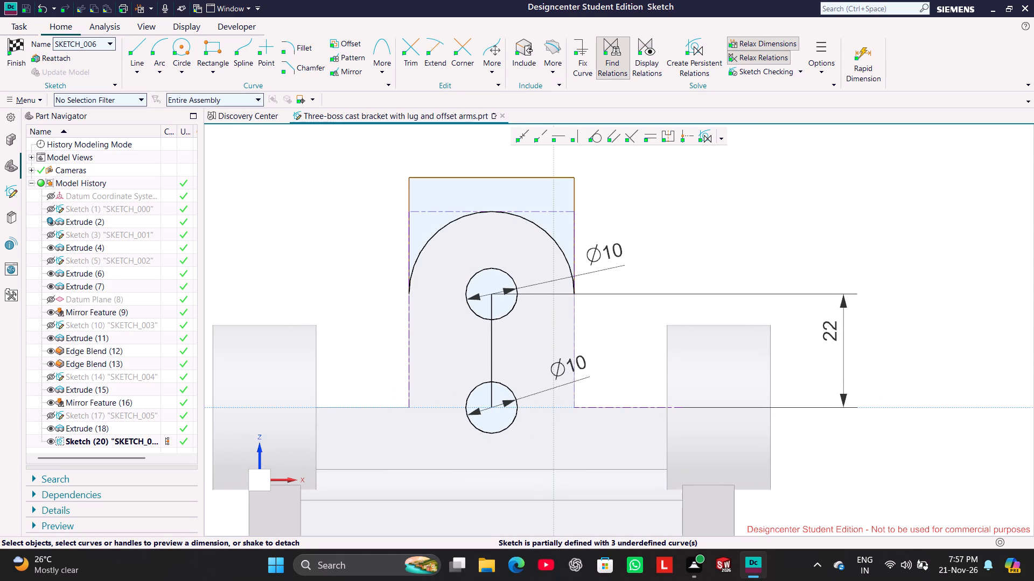
Turn off Relax Relations and Relax Dimensions for the sketch.
click(762, 54)
click(770, 36)
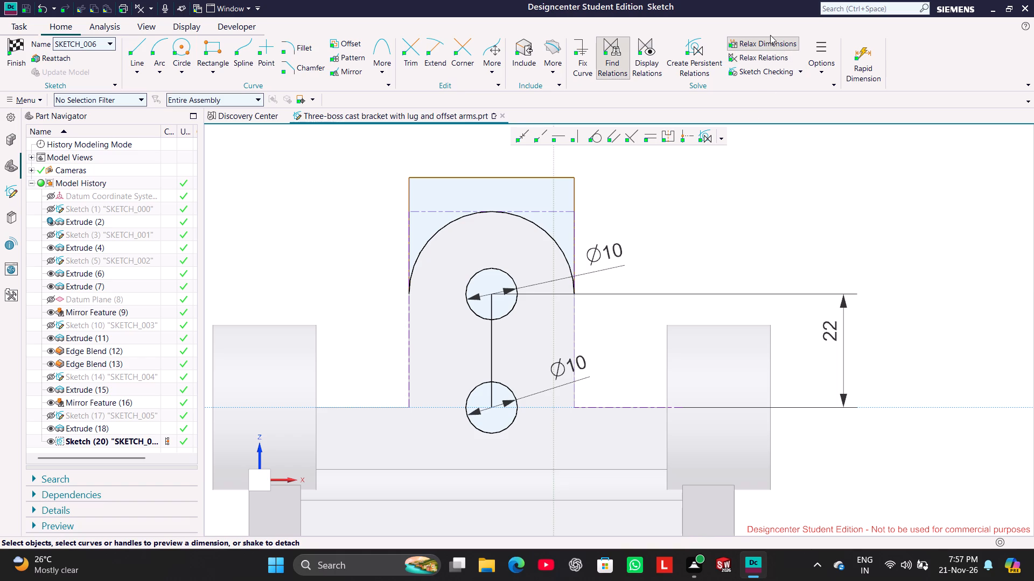
click(770, 41)
Open the length dimension of the frame's side line and finish the sketch.
click(573, 195)
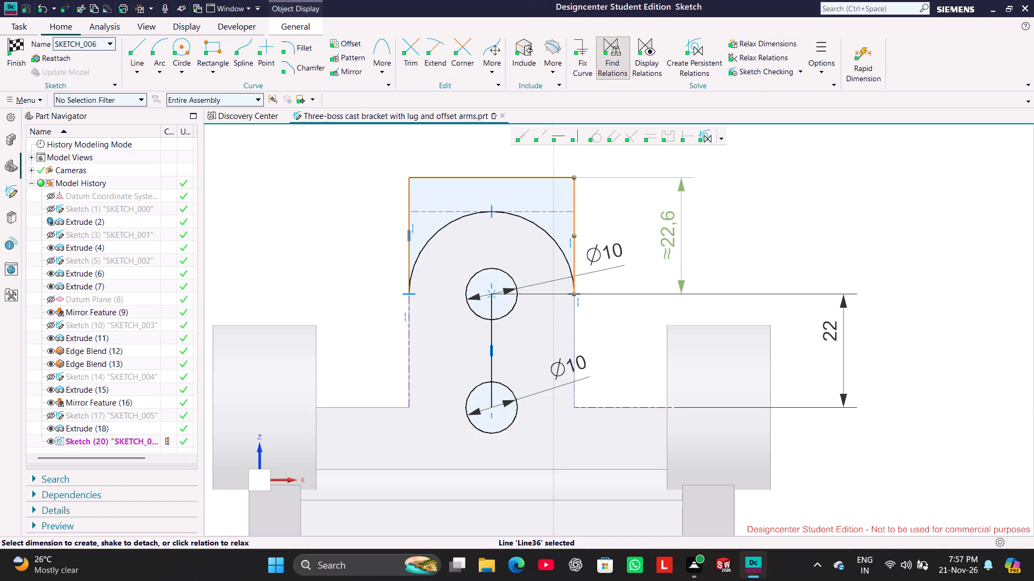
click(672, 230)
click(780, 217)
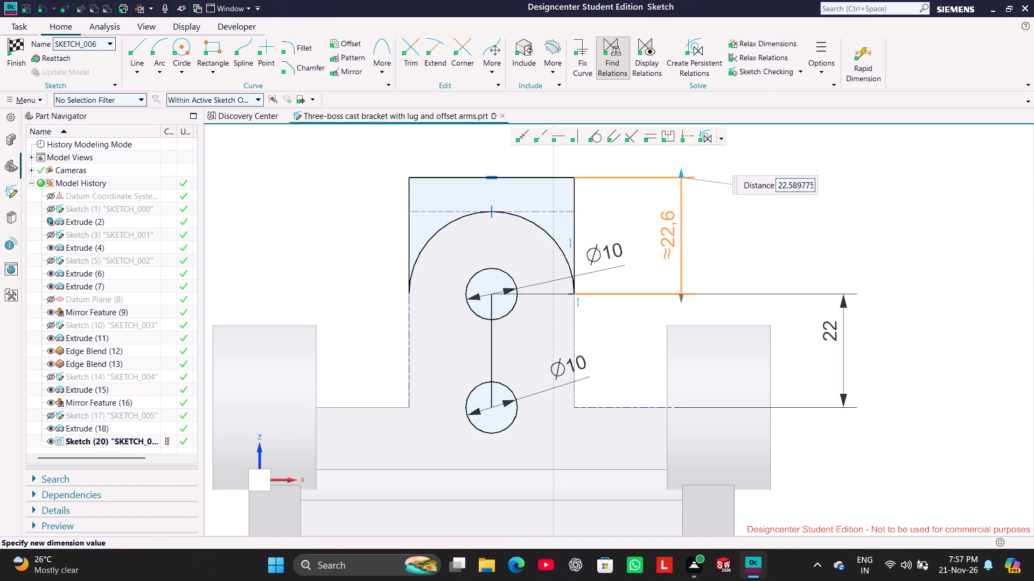
click(22, 47)
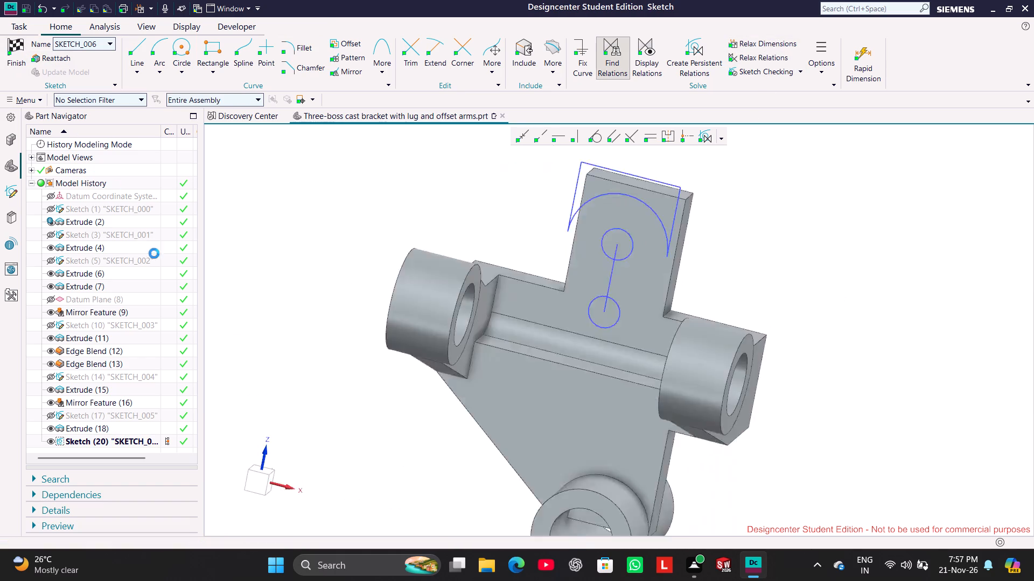
Extrude the rounded-top profile and both circles 120 mm in the reversed direction through the upright, subtracting from the bracket.
right_click(134, 442)
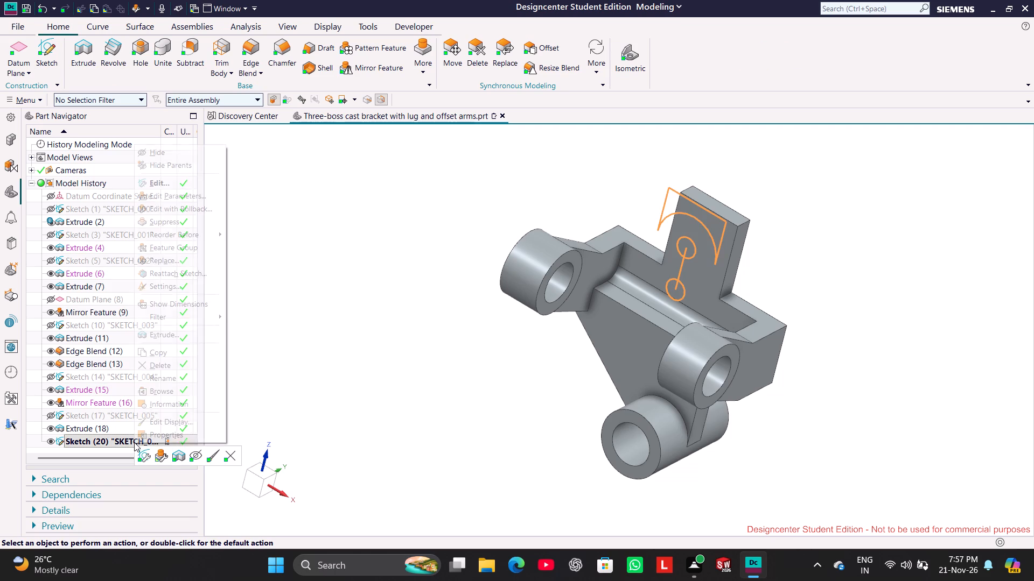
click(174, 455)
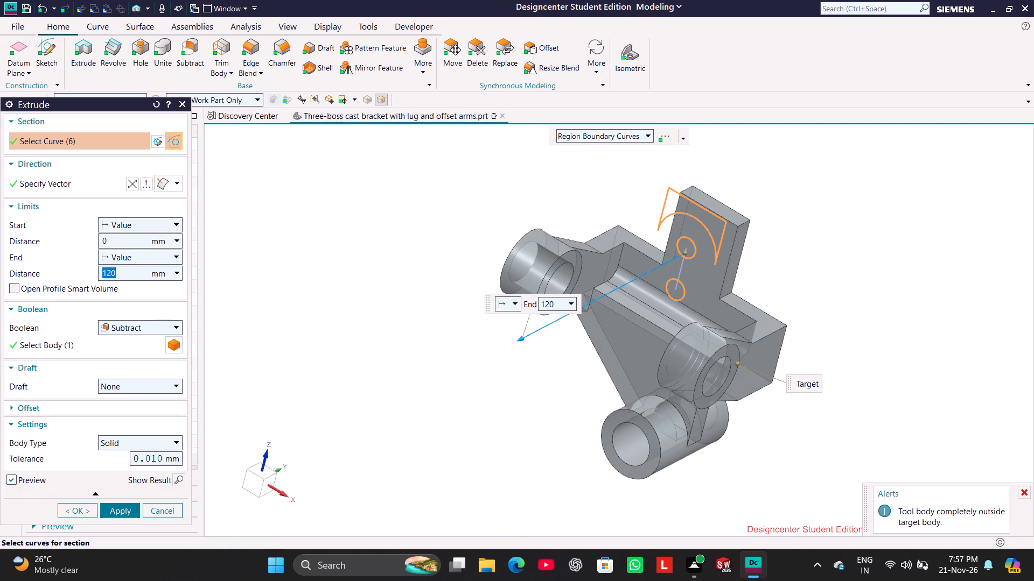
click(129, 182)
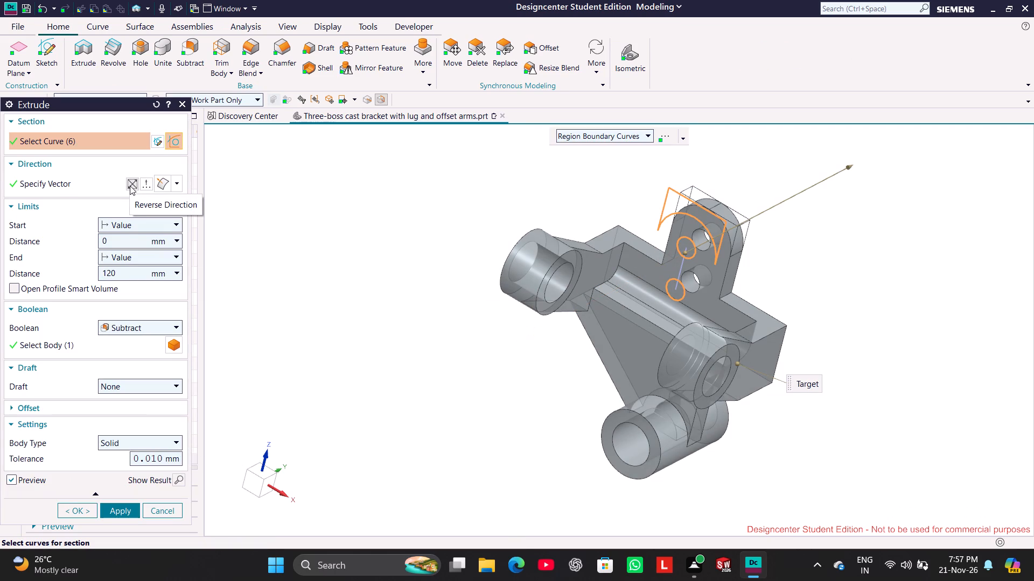
click(123, 509)
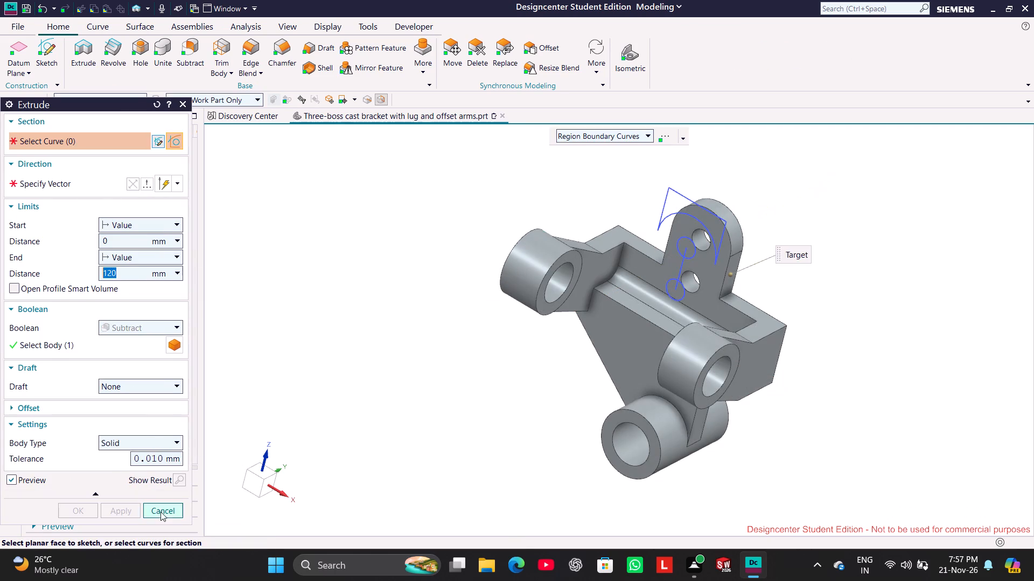
click(166, 513)
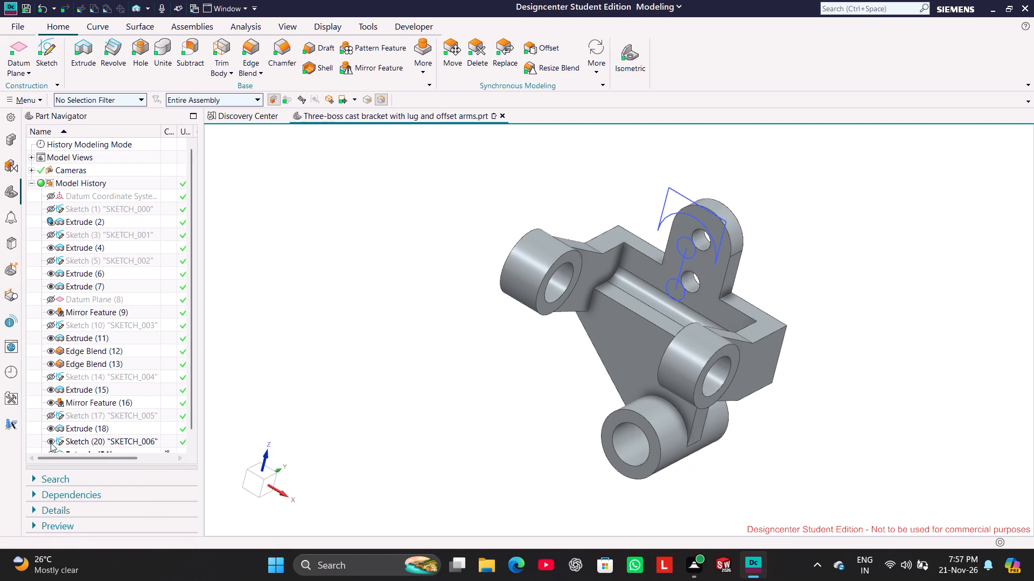
Examine the rounded upright and its two holes from several sides and review the subtracting extrude's settings.
scroll(116, 398, down, 4)
middle_drag(422, 322, 359, 304)
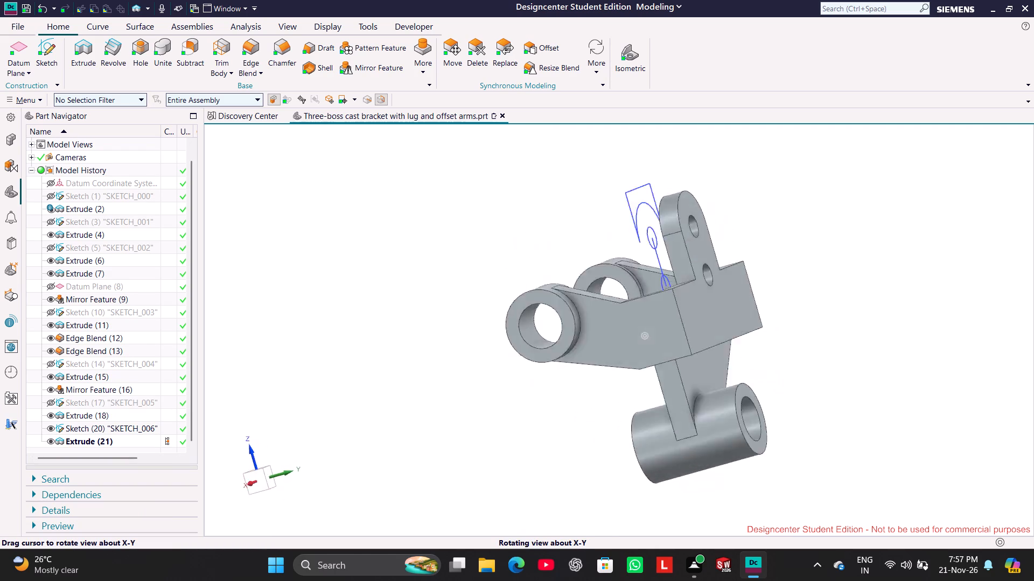
middle_drag(359, 304, 394, 317)
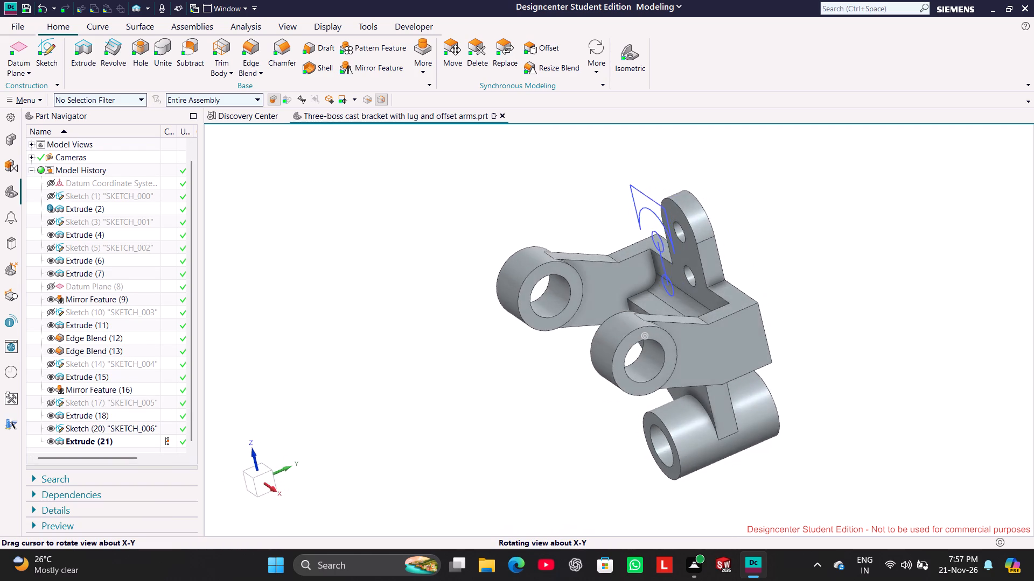
middle_drag(394, 317, 390, 320)
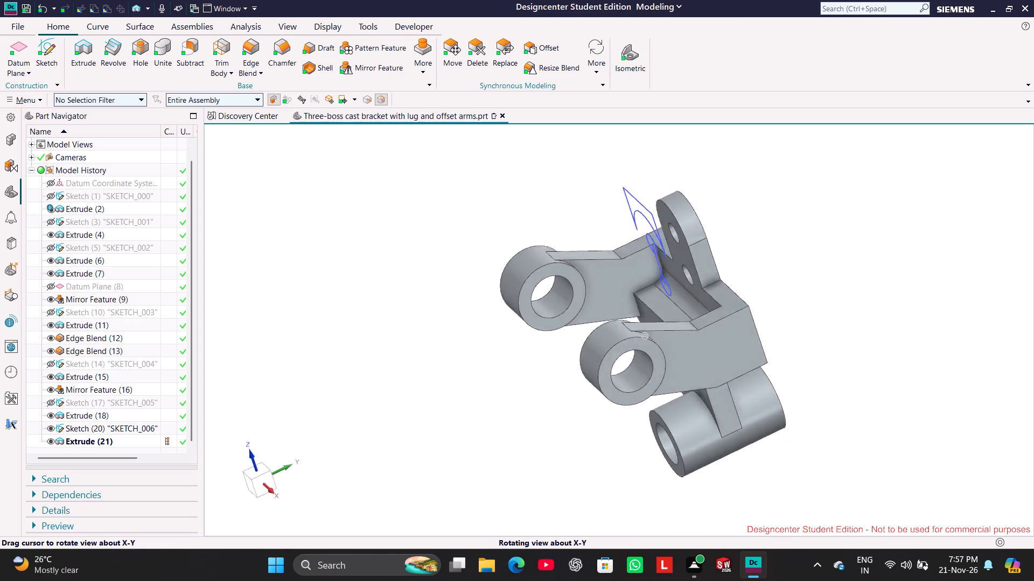
middle_drag(390, 320, 418, 305)
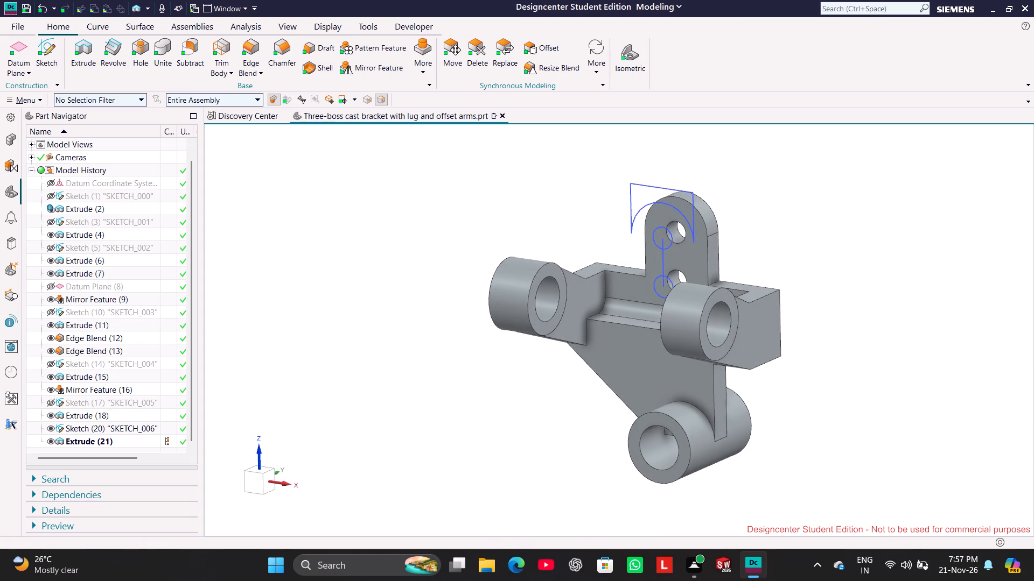
right_click(101, 442)
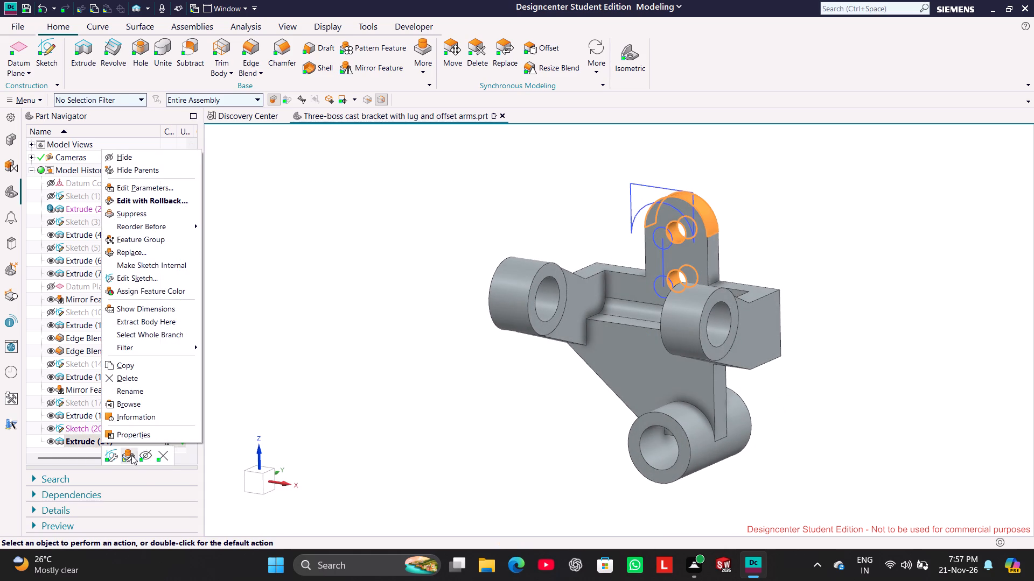
click(131, 455)
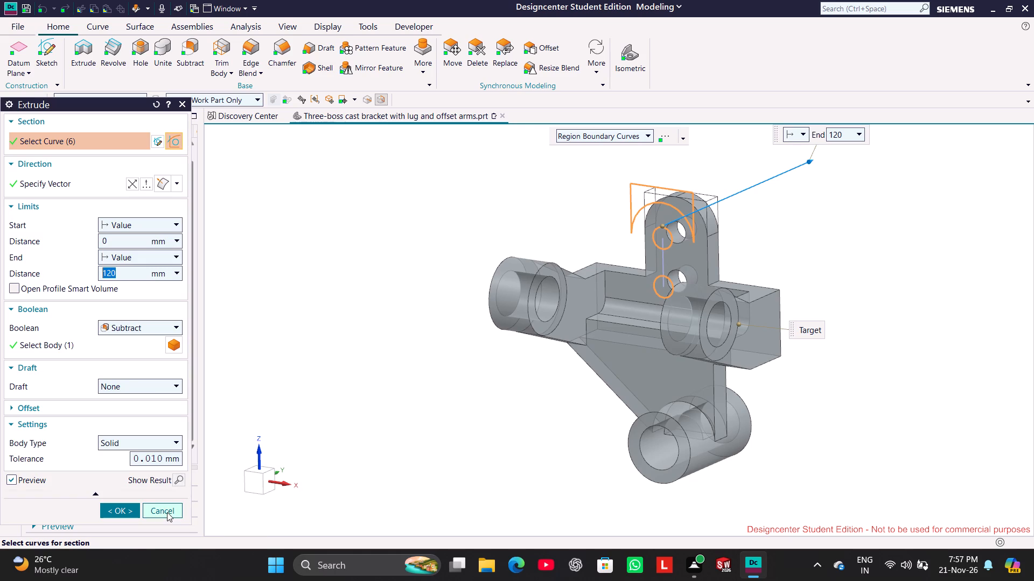
click(167, 512)
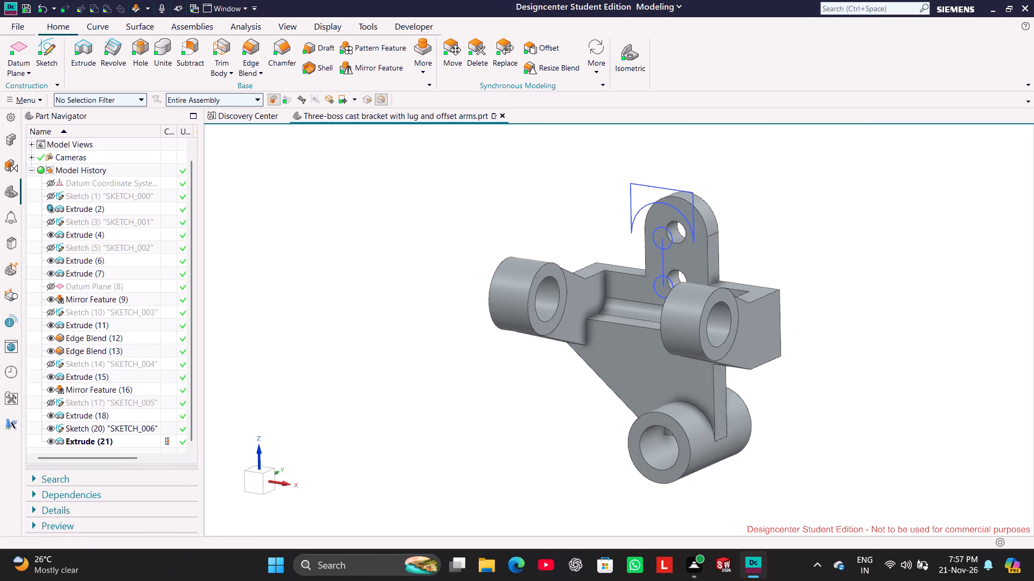
middle_drag(341, 239, 267, 243)
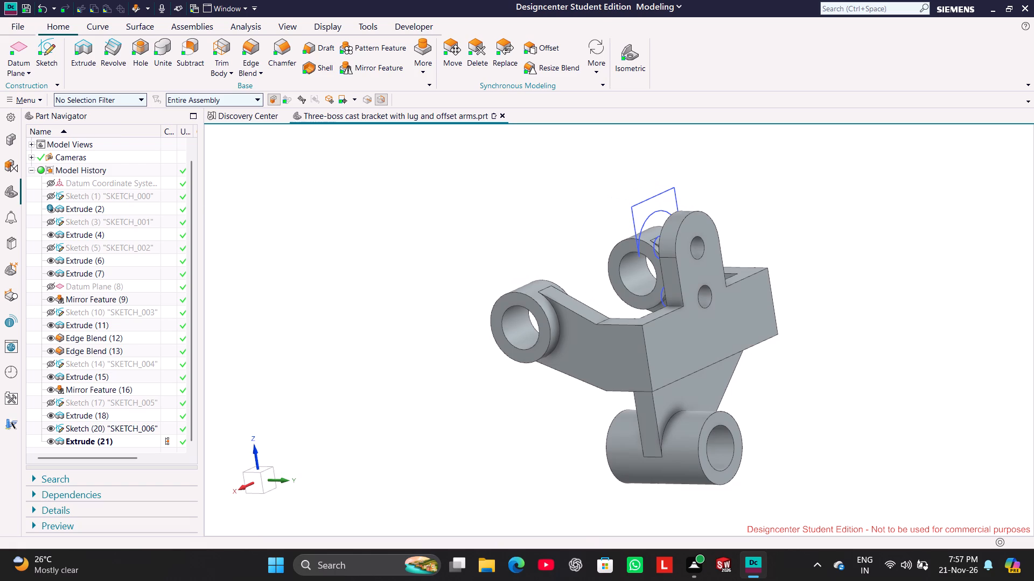
Start a new sketch on the flat back face of the upright, opposite the boss arms.
click(45, 51)
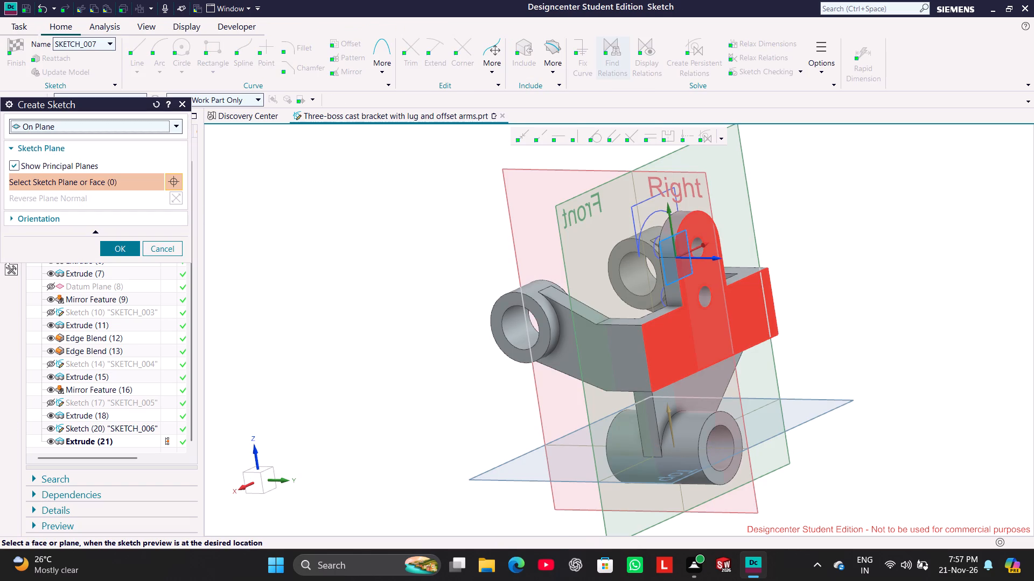
click(684, 270)
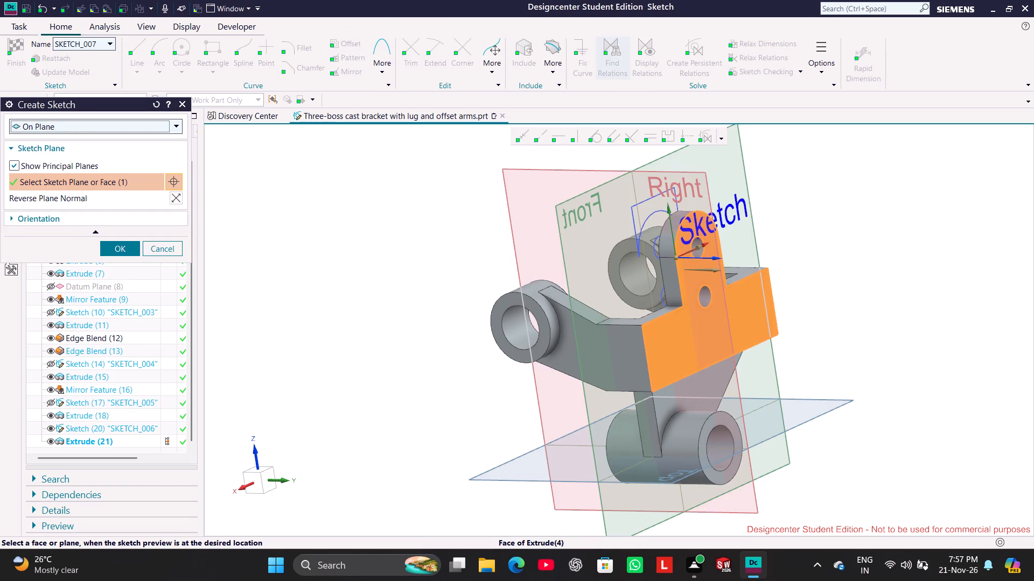
click(116, 244)
click(366, 272)
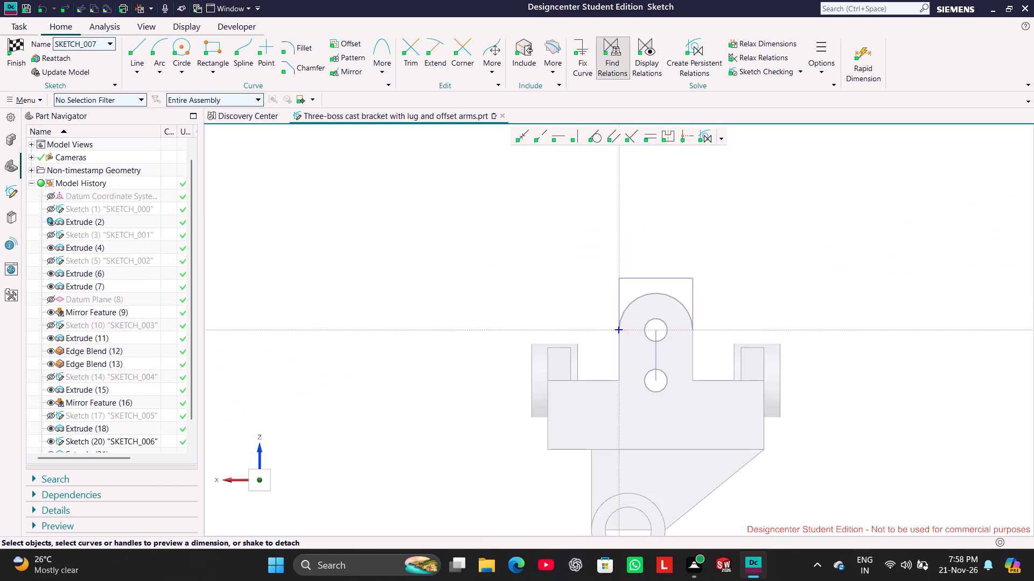
Project the previous upright sketch's frame, arc, two circles and centre line onto the new sketch plane.
click(551, 51)
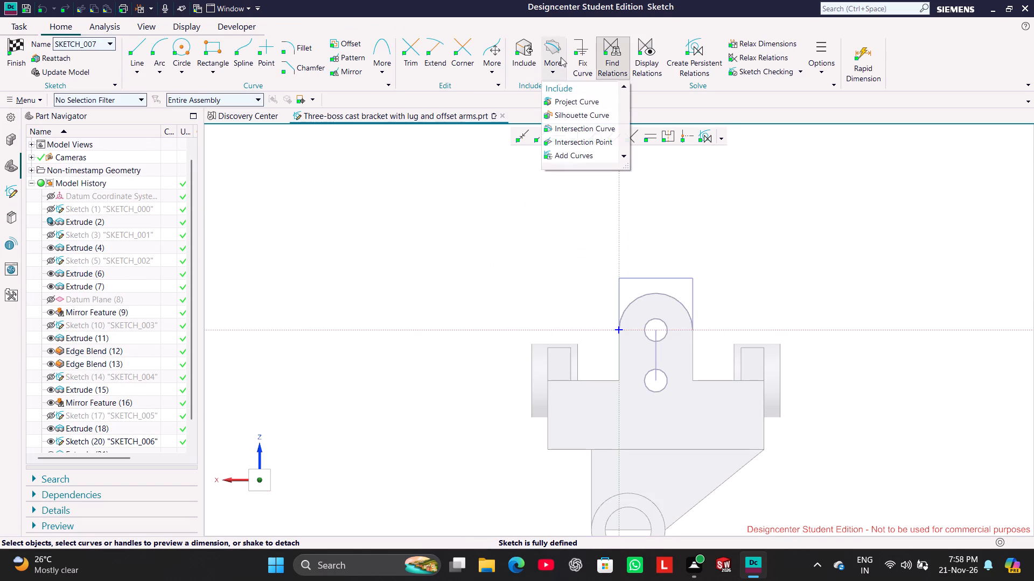
click(585, 100)
click(666, 294)
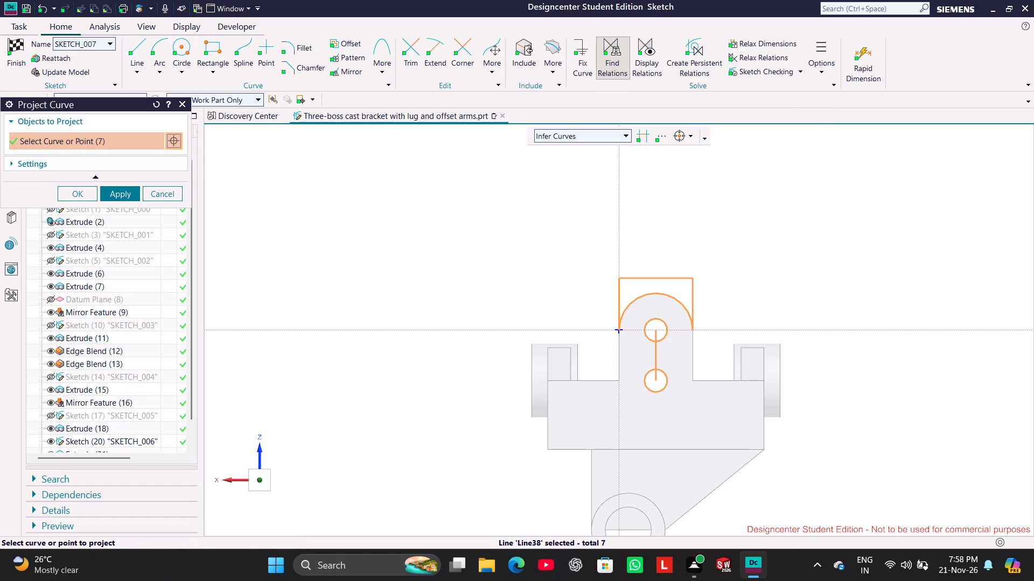
click(130, 192)
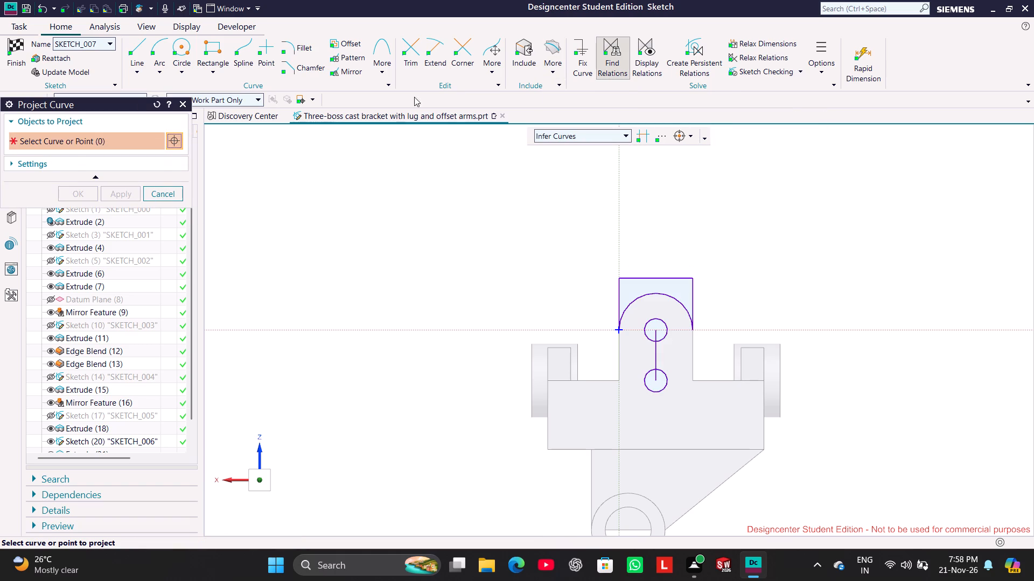
Trim away the projected rectangular frame lines above the arc, accepting the loss of associativity.
click(416, 56)
drag(714, 304, 621, 288)
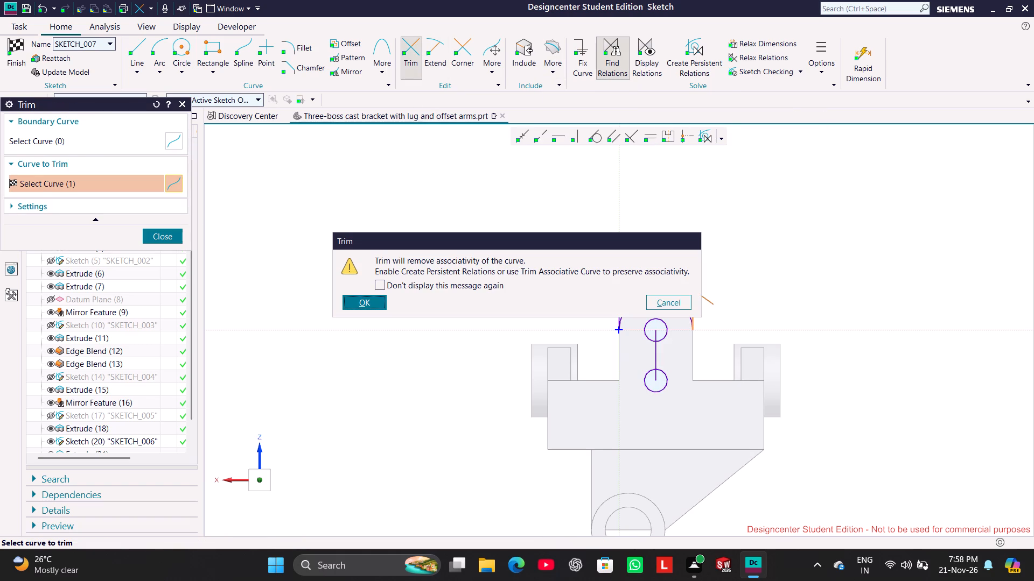
drag(621, 288, 620, 289)
click(354, 299)
drag(649, 270, 611, 309)
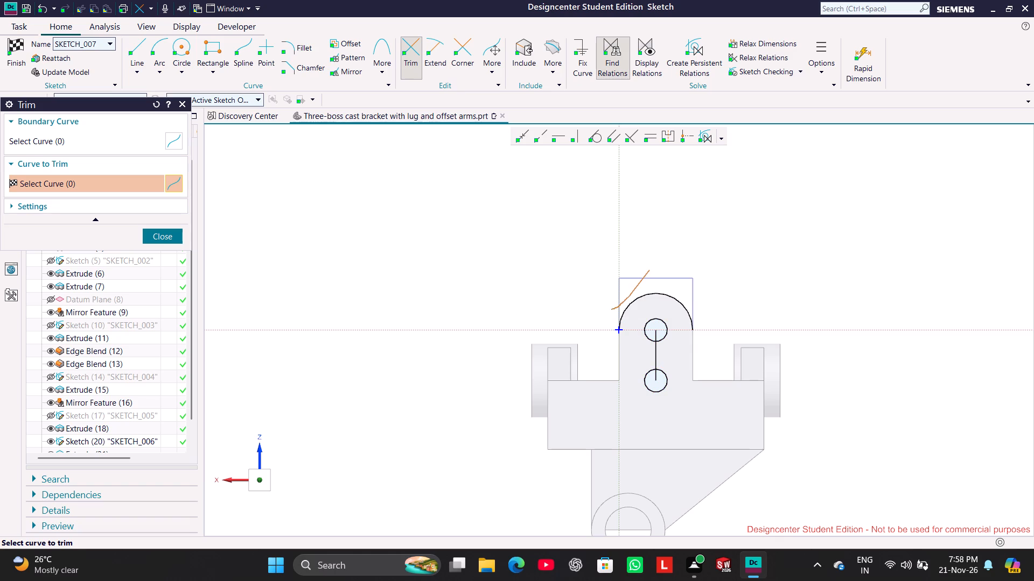
drag(611, 309, 579, 313)
click(166, 233)
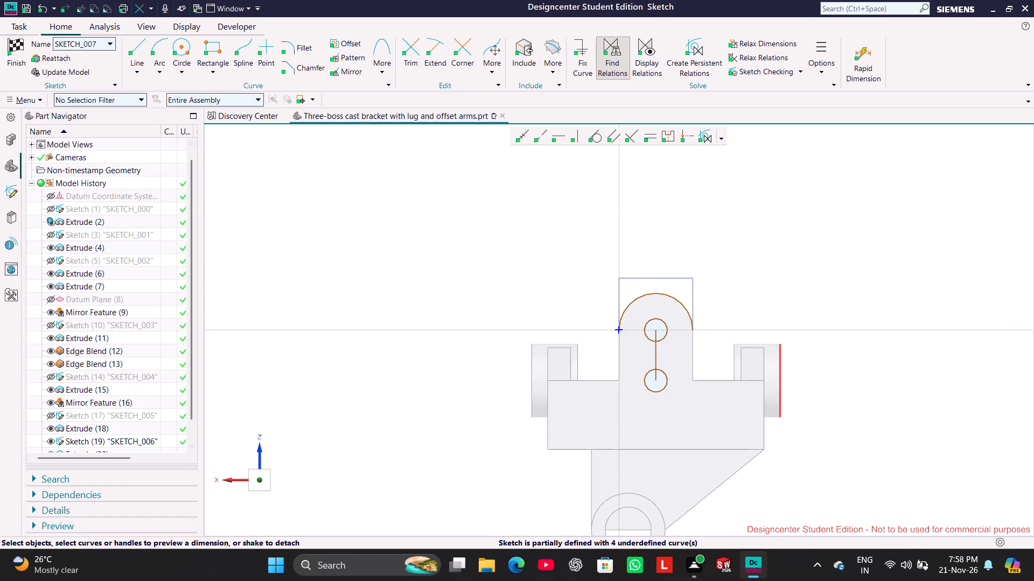
Sketch a 32 mm diameter circle concentric with the lower 10 mm circle.
scroll(775, 309, up, 1)
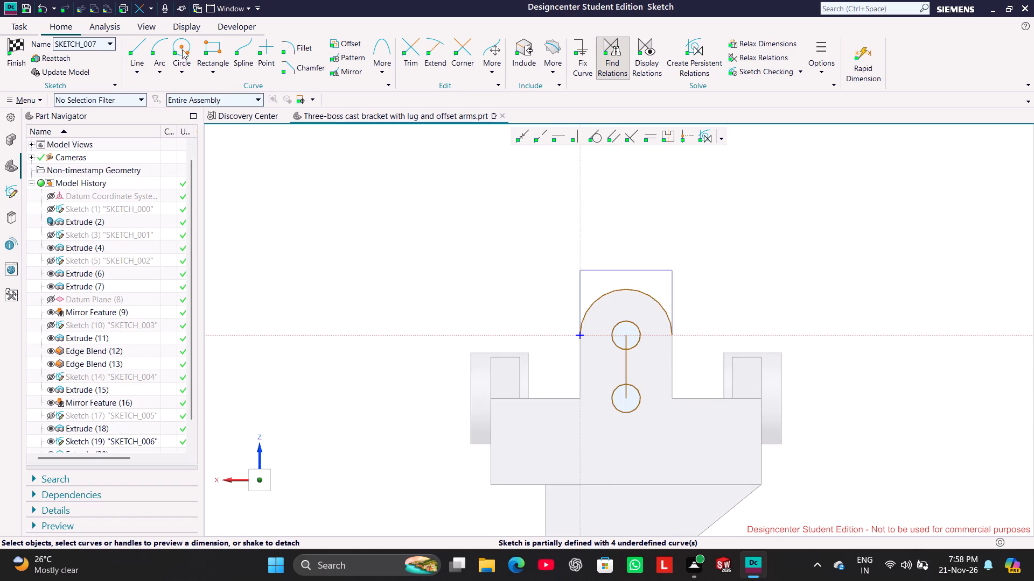
click(177, 44)
click(631, 396)
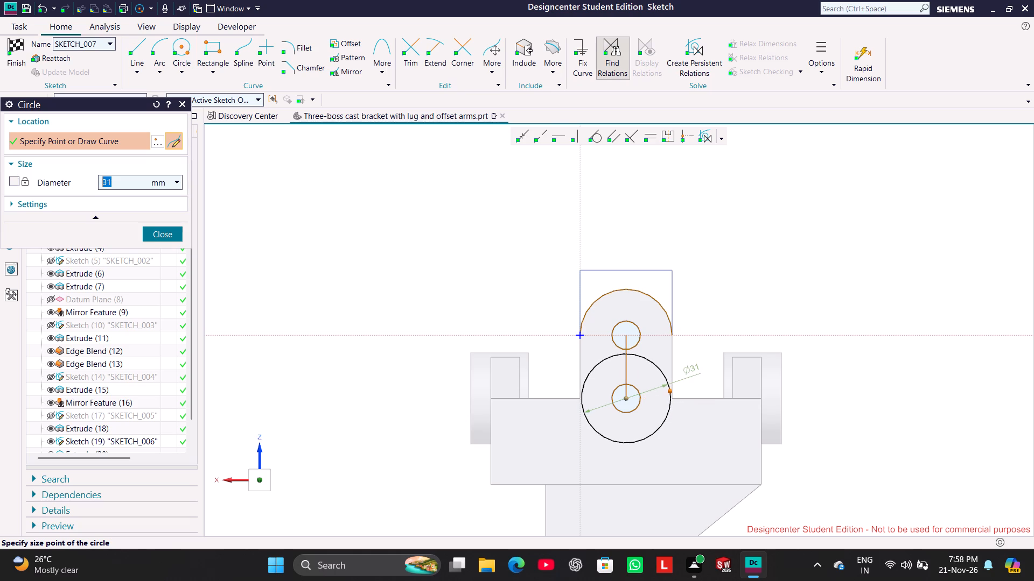
click(671, 388)
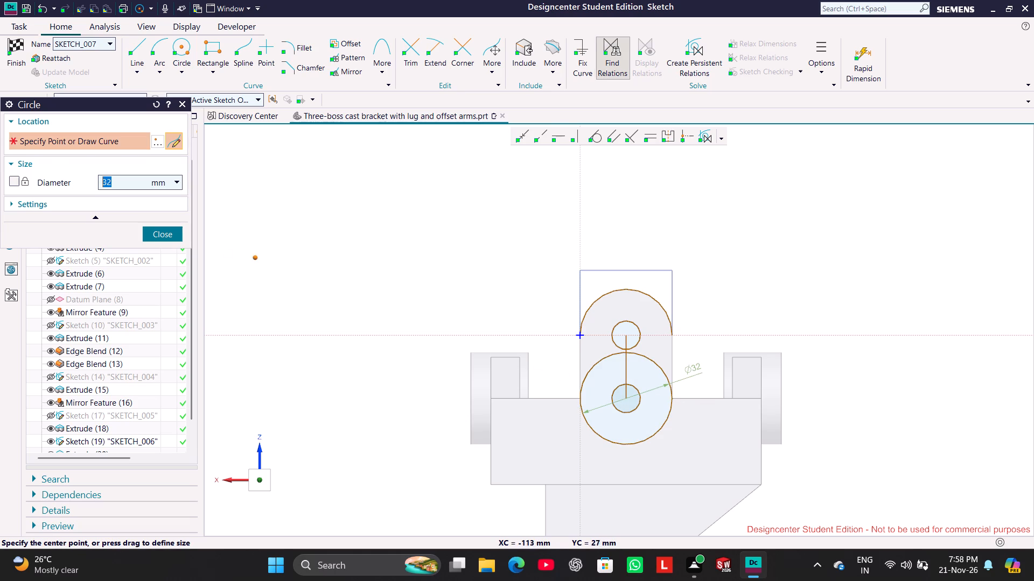
Project the upright's two vertical side edges into the sketch, joining the top arc to the 32 mm circle.
click(174, 236)
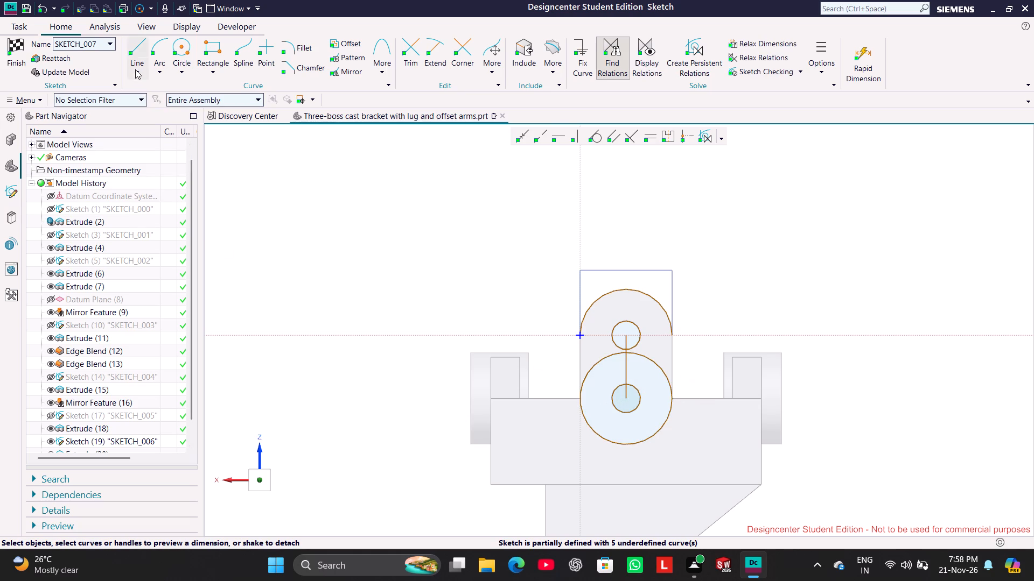
click(133, 50)
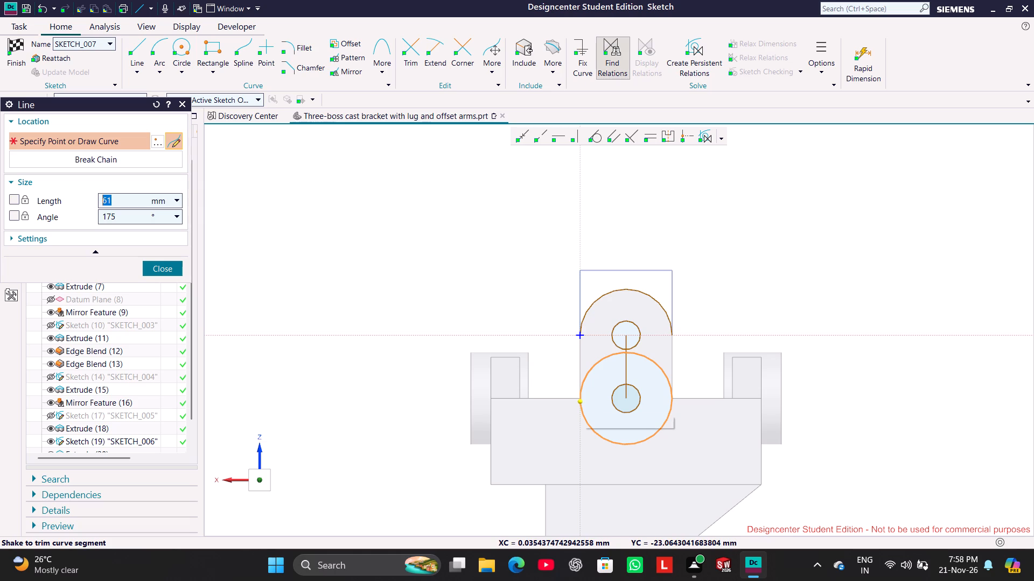
click(178, 268)
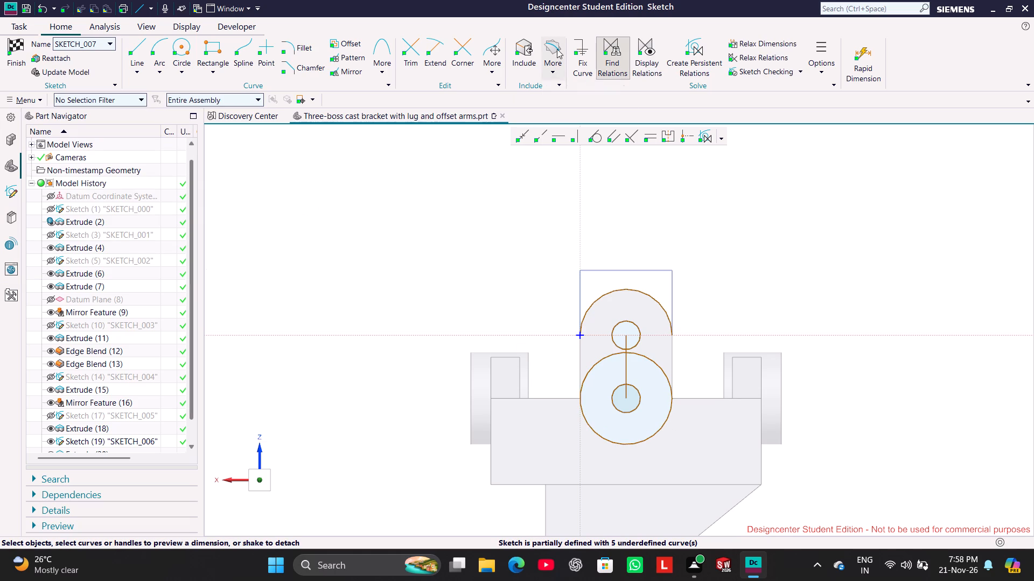
click(557, 48)
click(584, 107)
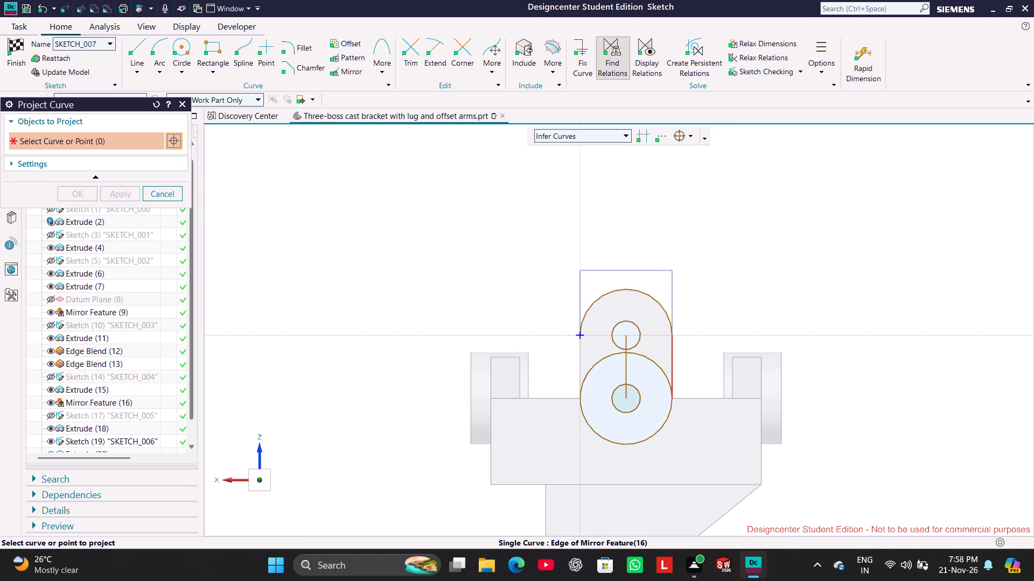
click(672, 359)
click(580, 355)
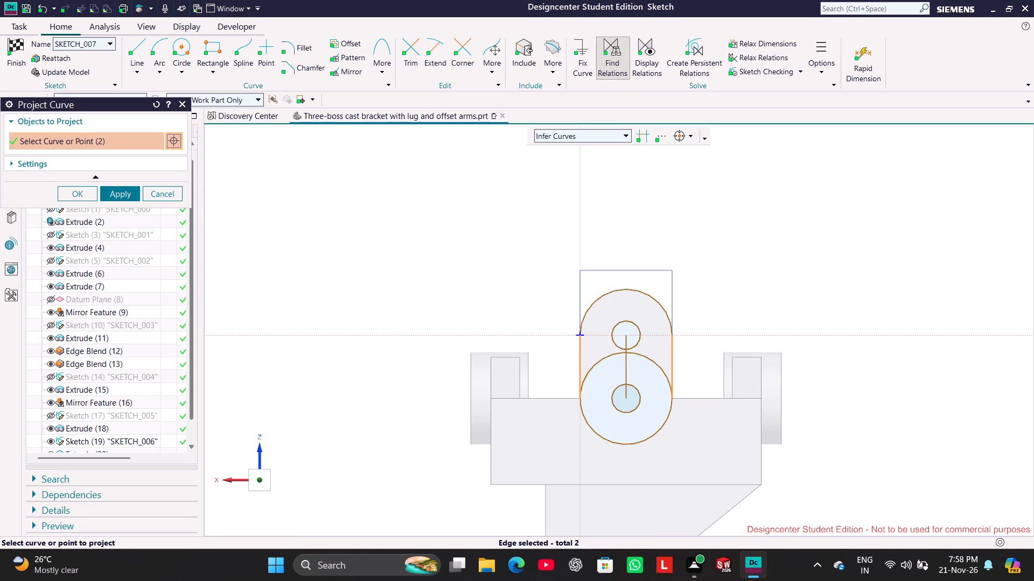
click(124, 196)
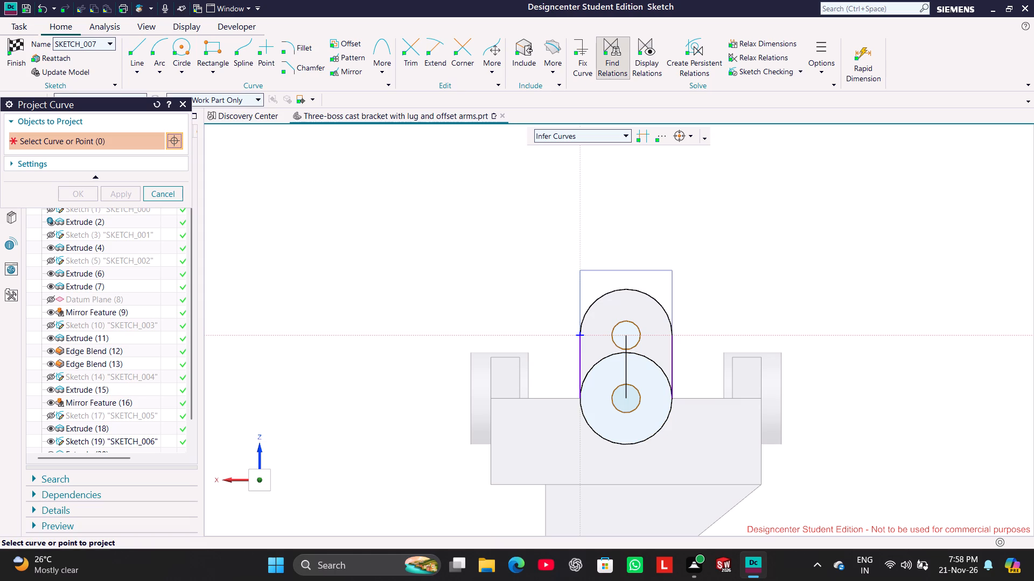
Trim away the 32 mm circle's upper half inside the profile and the centre line segment between the two small circles.
scroll(736, 288, up, 1)
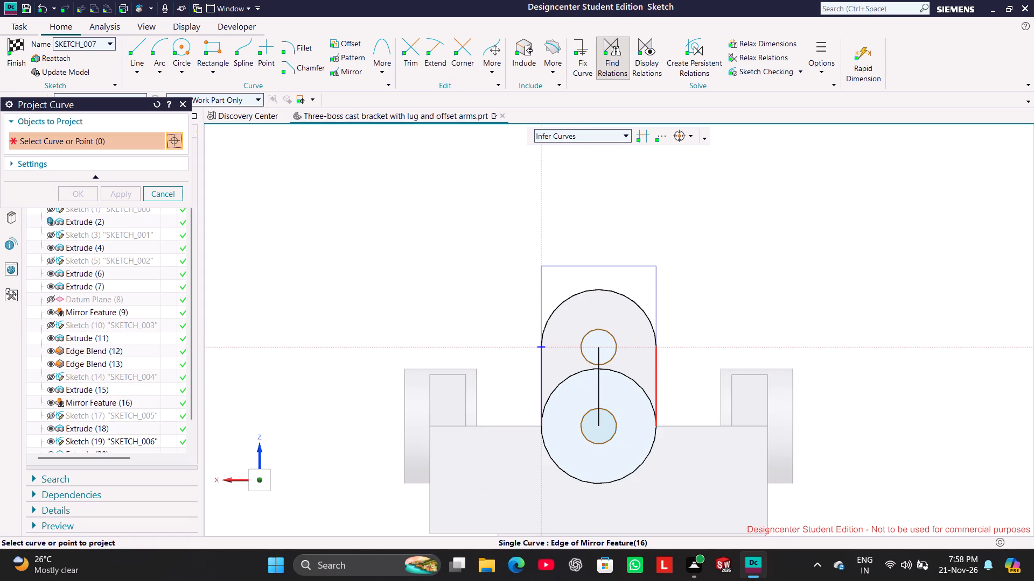
drag(655, 373, 695, 369)
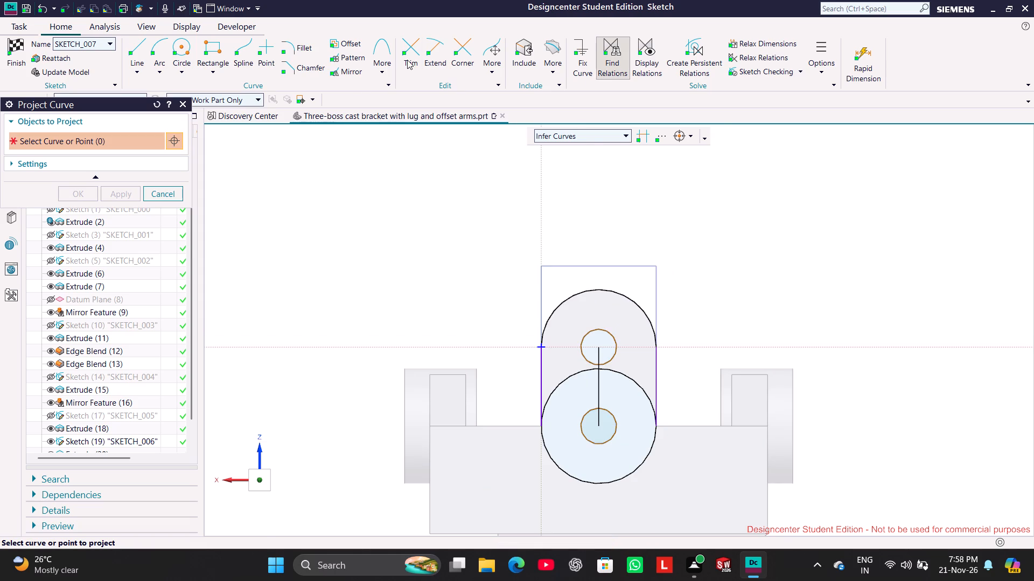
click(407, 59)
drag(624, 403, 637, 363)
drag(570, 395, 567, 346)
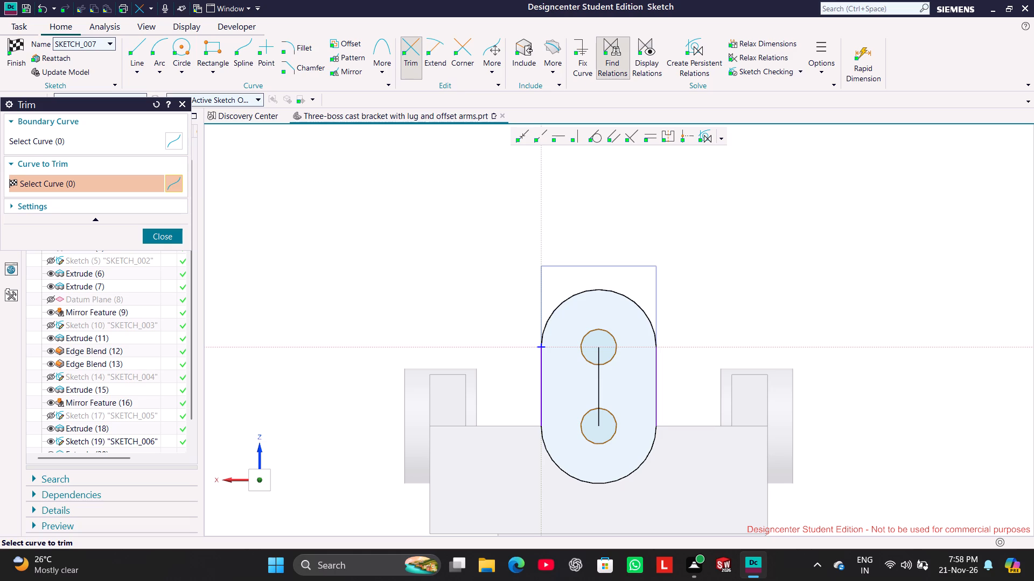
drag(641, 396, 574, 387)
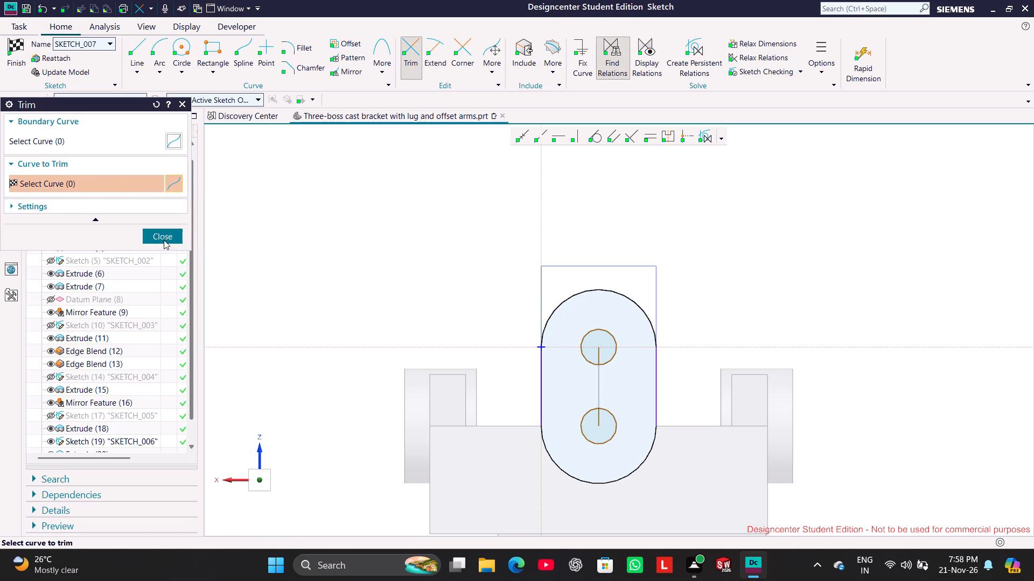
click(163, 238)
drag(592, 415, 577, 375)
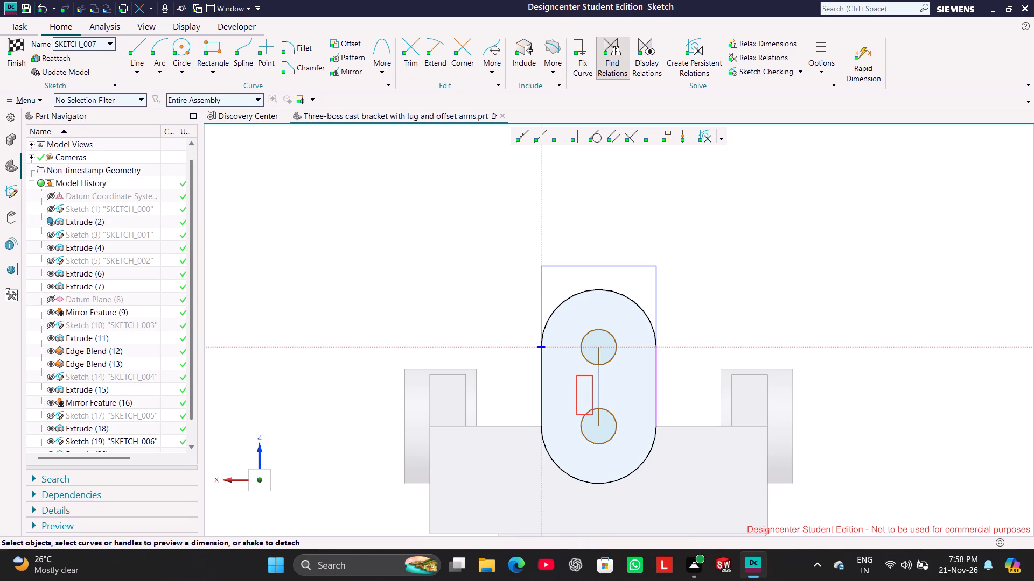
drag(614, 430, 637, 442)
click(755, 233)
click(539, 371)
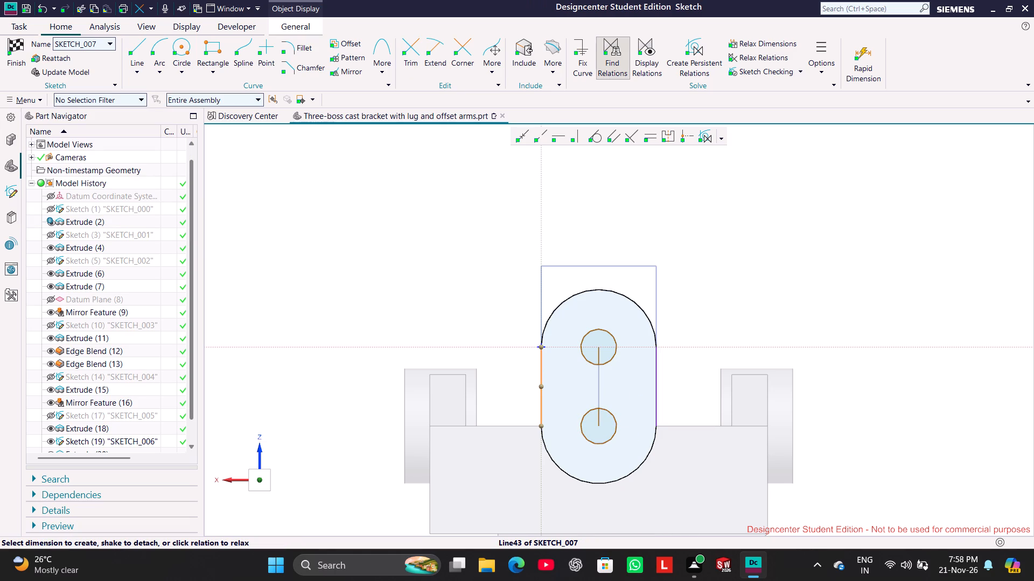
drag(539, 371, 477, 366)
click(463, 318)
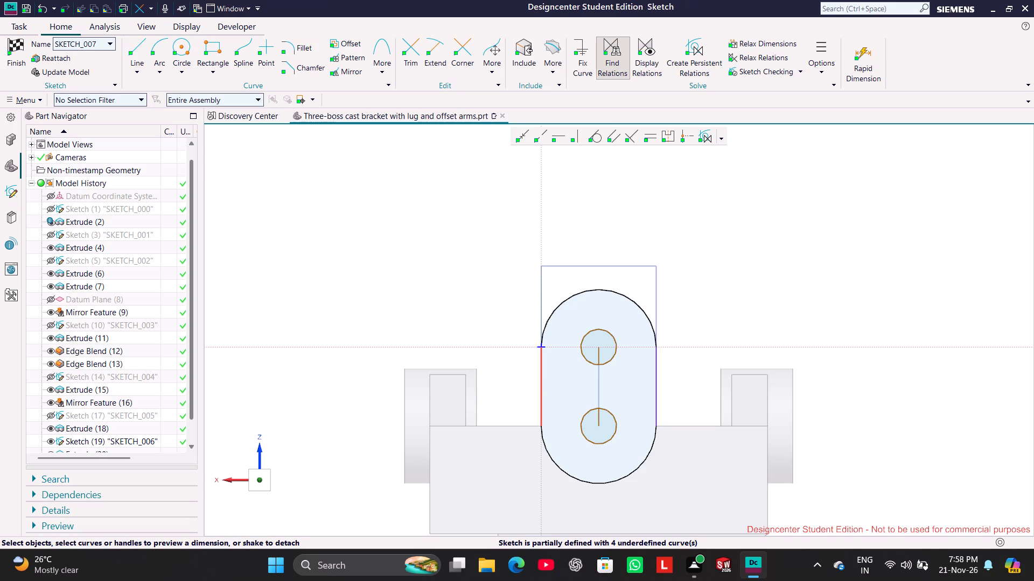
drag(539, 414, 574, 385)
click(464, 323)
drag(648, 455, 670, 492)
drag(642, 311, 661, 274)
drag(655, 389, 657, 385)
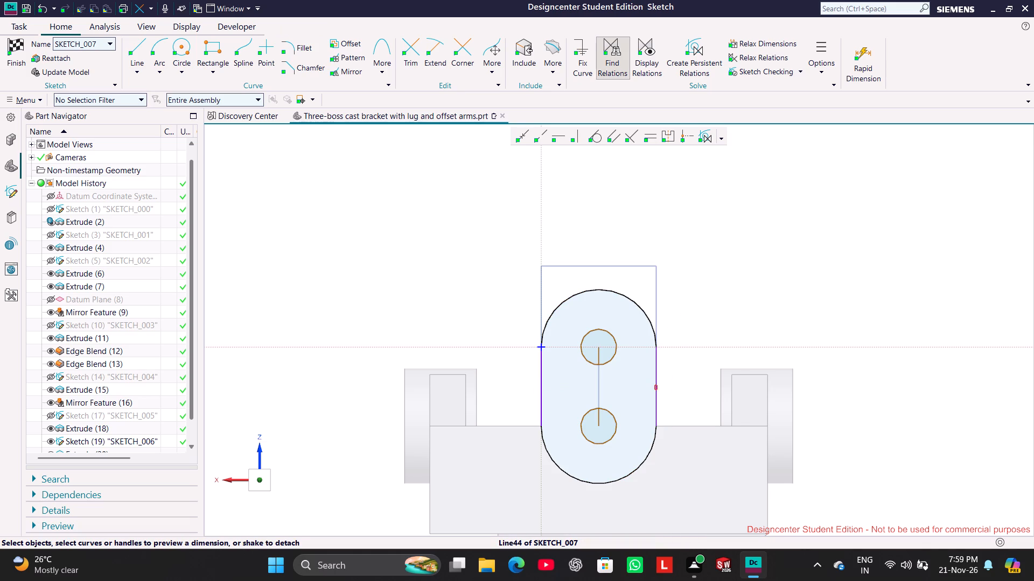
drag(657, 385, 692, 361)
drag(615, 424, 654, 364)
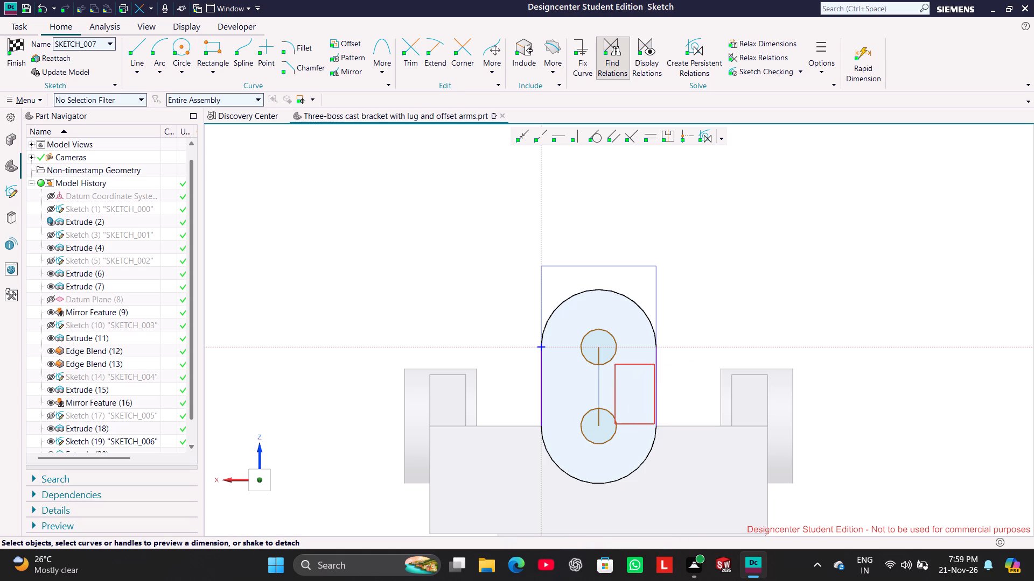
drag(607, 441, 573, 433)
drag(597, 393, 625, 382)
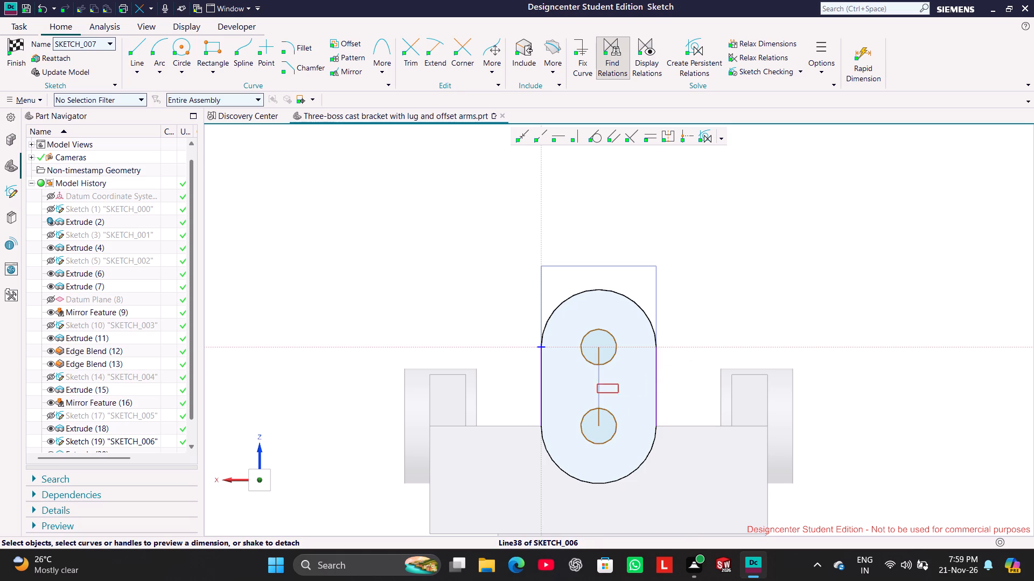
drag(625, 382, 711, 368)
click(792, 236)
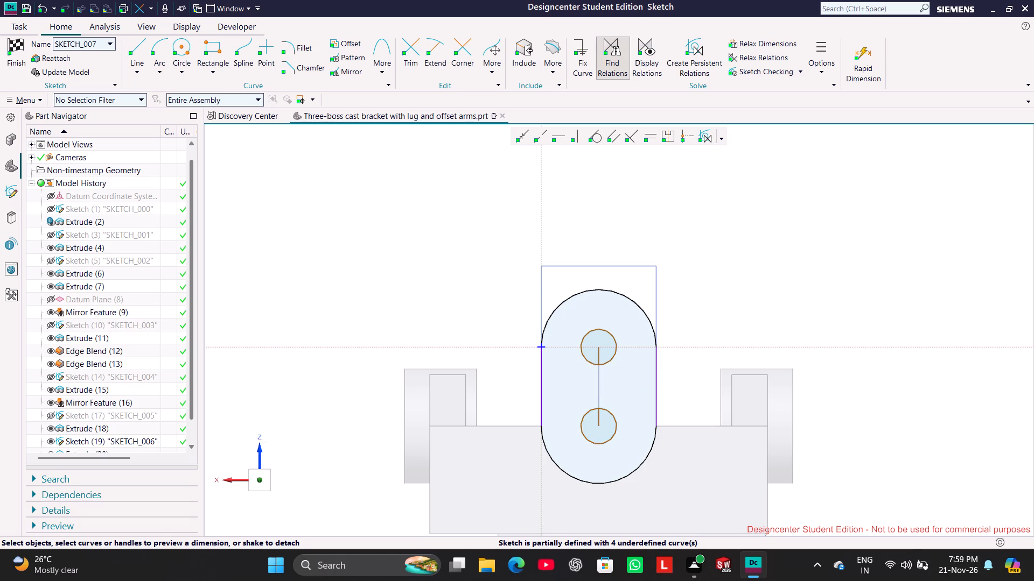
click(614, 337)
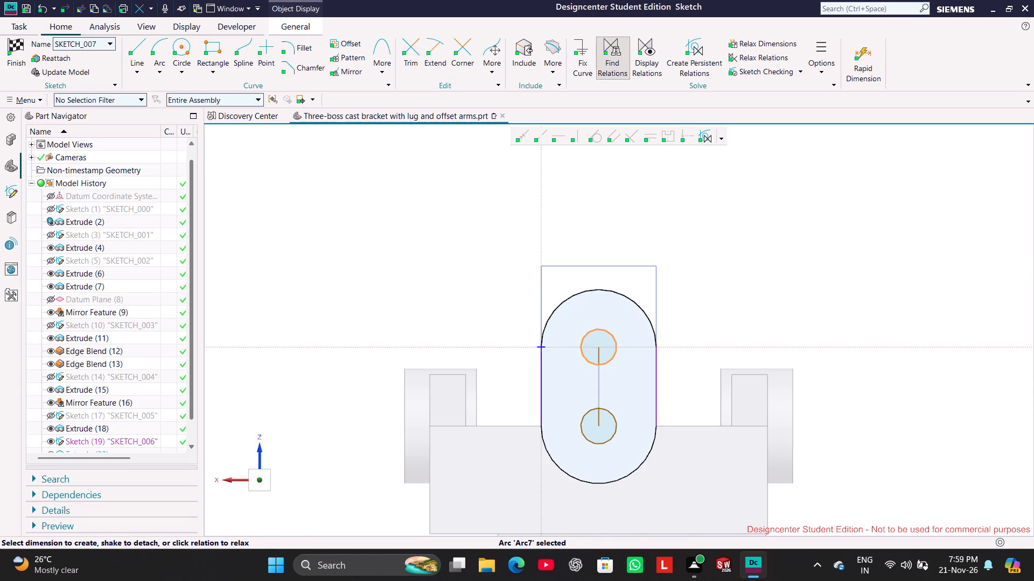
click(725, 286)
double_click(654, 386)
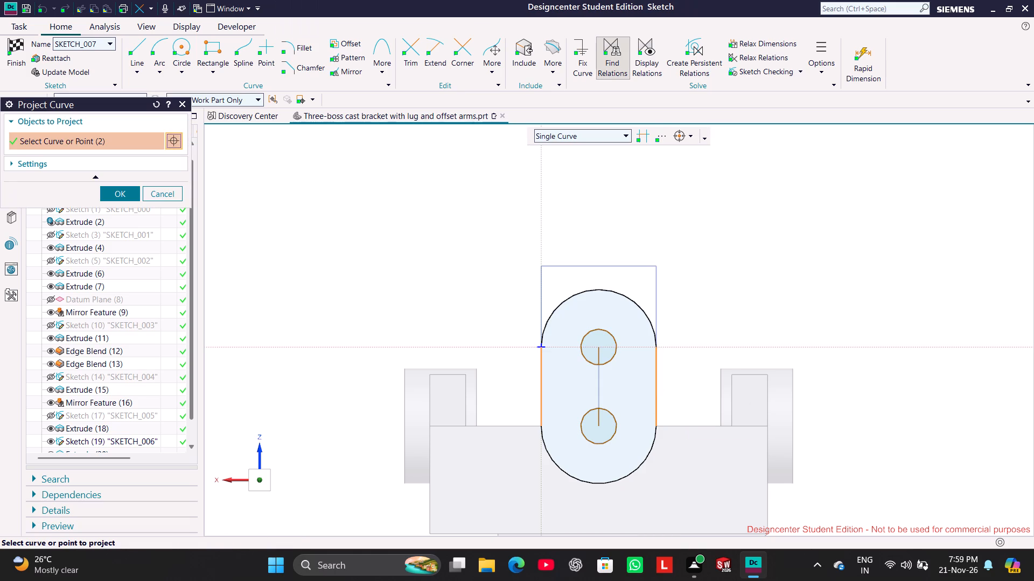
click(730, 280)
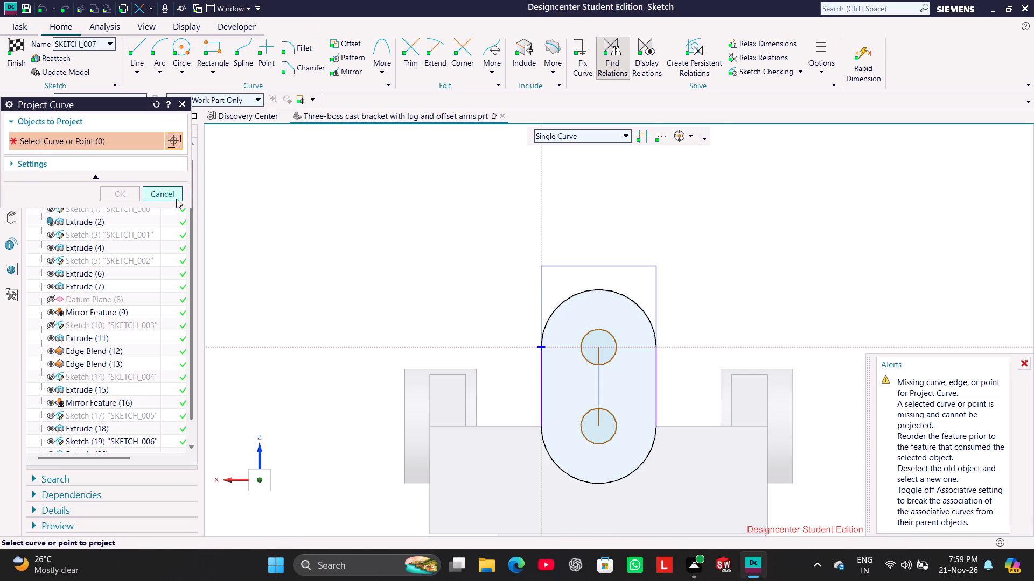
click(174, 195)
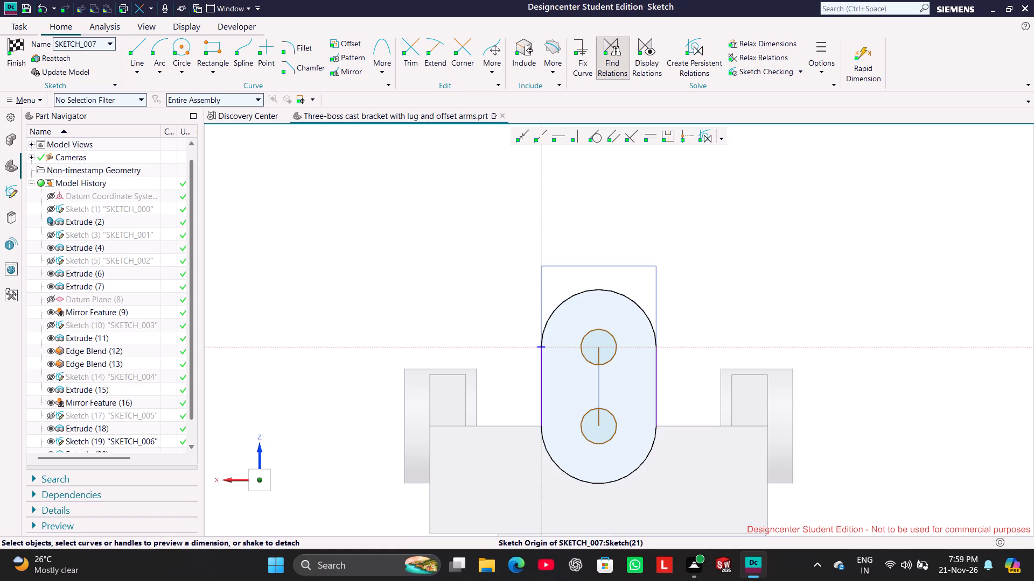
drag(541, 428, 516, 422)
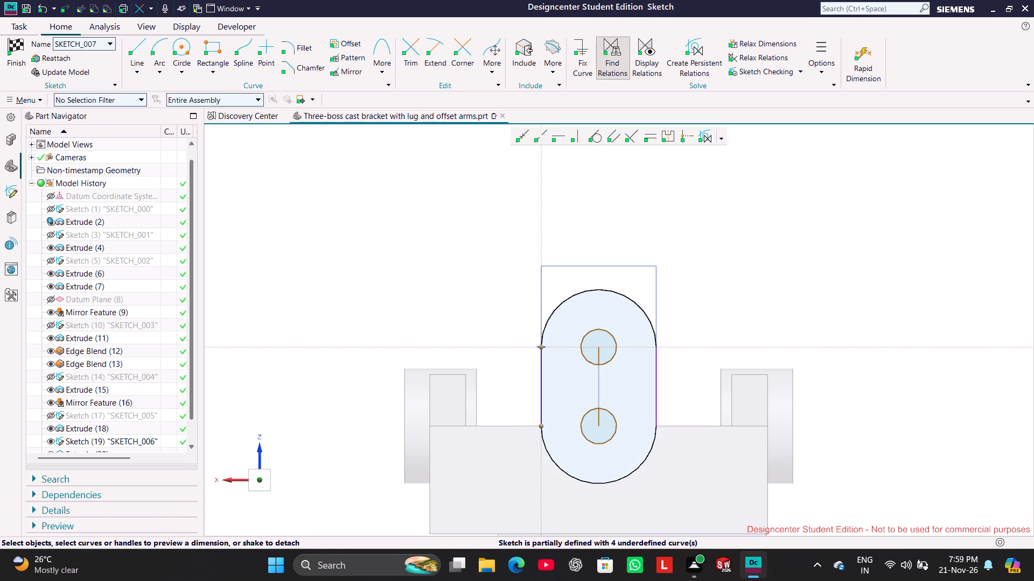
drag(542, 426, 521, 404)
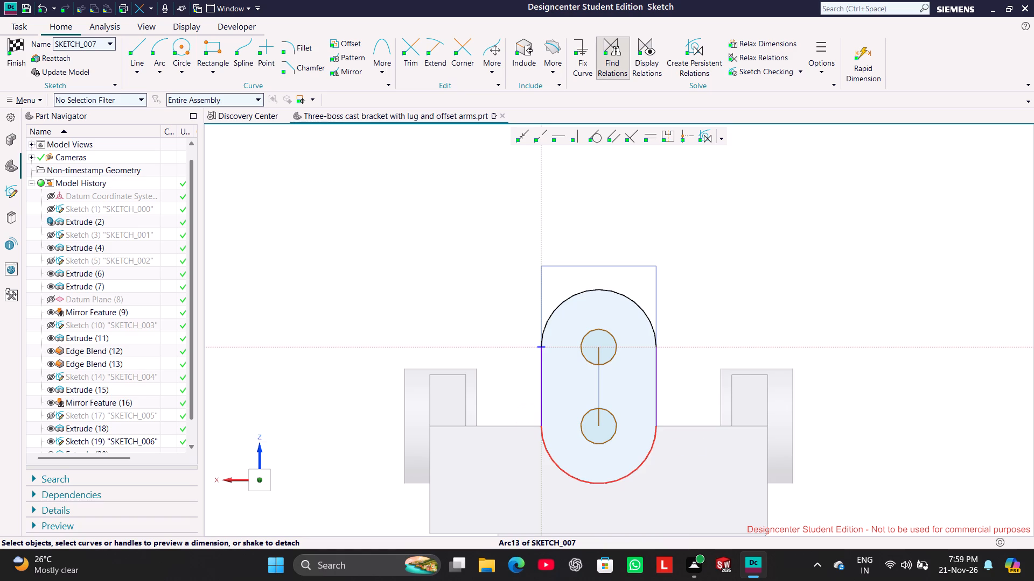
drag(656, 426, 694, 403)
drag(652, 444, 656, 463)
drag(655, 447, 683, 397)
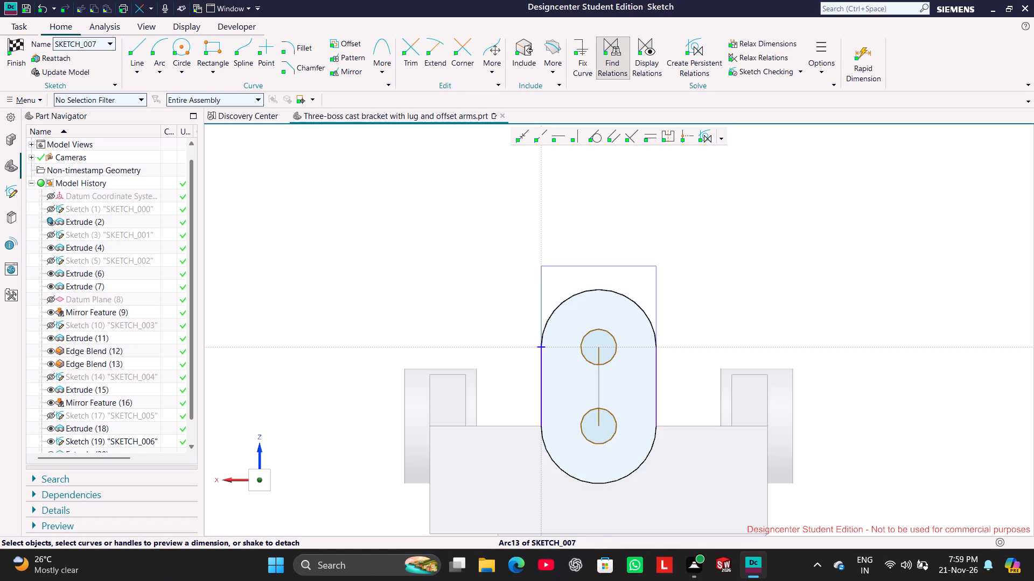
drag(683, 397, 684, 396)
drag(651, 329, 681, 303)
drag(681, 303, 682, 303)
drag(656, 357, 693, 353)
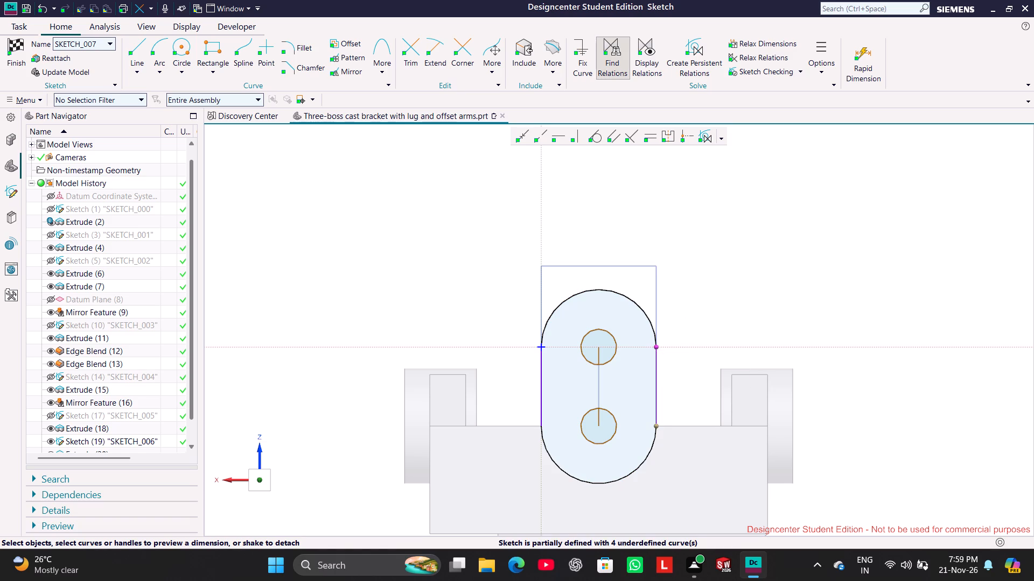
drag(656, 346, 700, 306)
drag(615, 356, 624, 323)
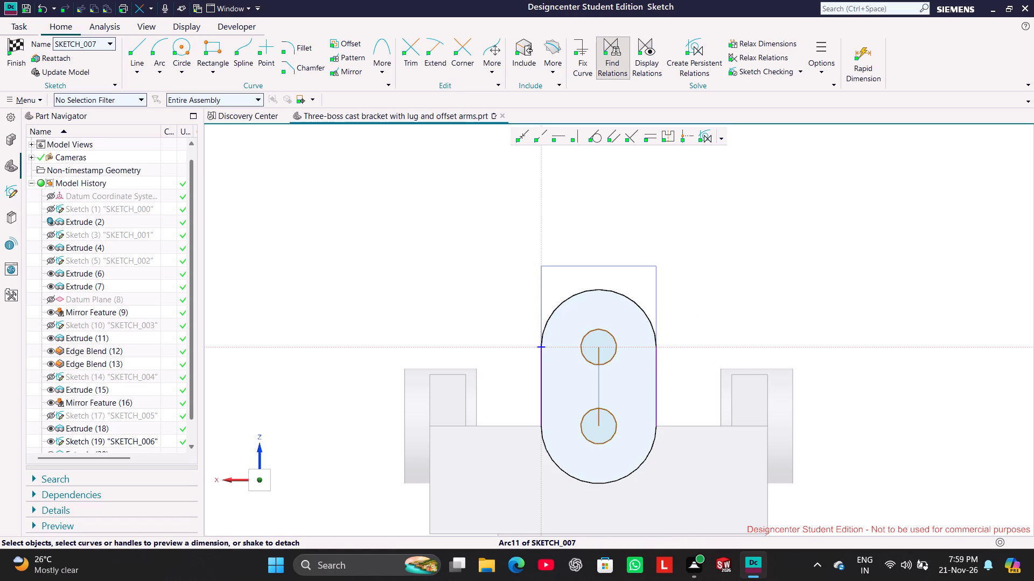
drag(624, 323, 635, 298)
Hide the earlier upright sketch, SKETCH_006, leaving the current slot-shaped profile sketch displayed.
click(49, 441)
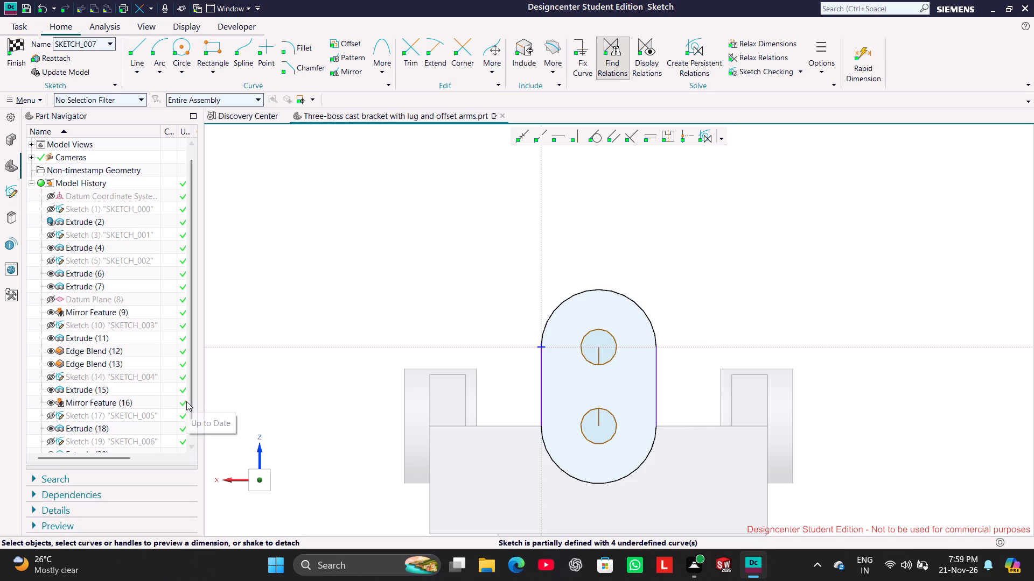
drag(187, 401, 194, 447)
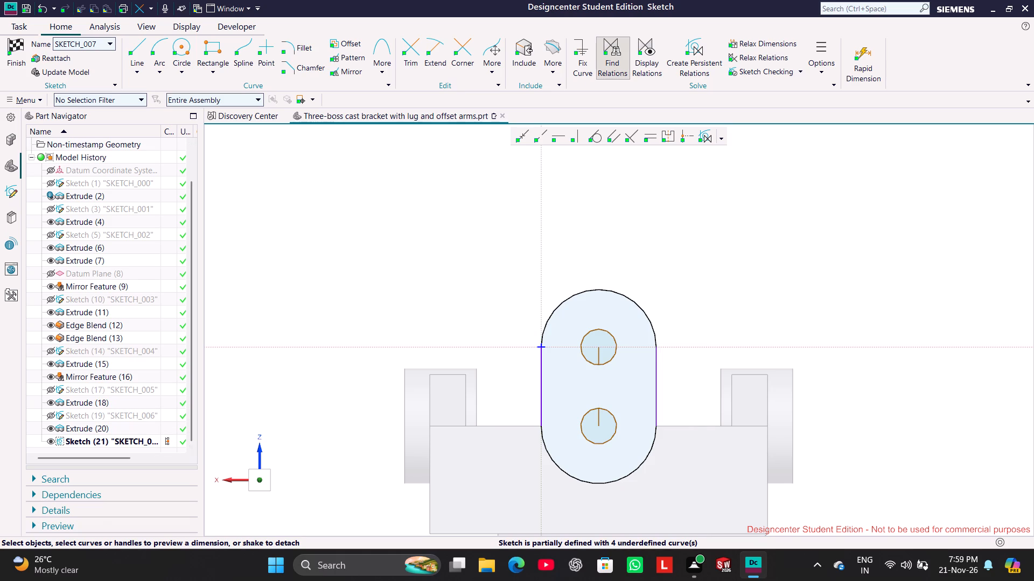
click(542, 383)
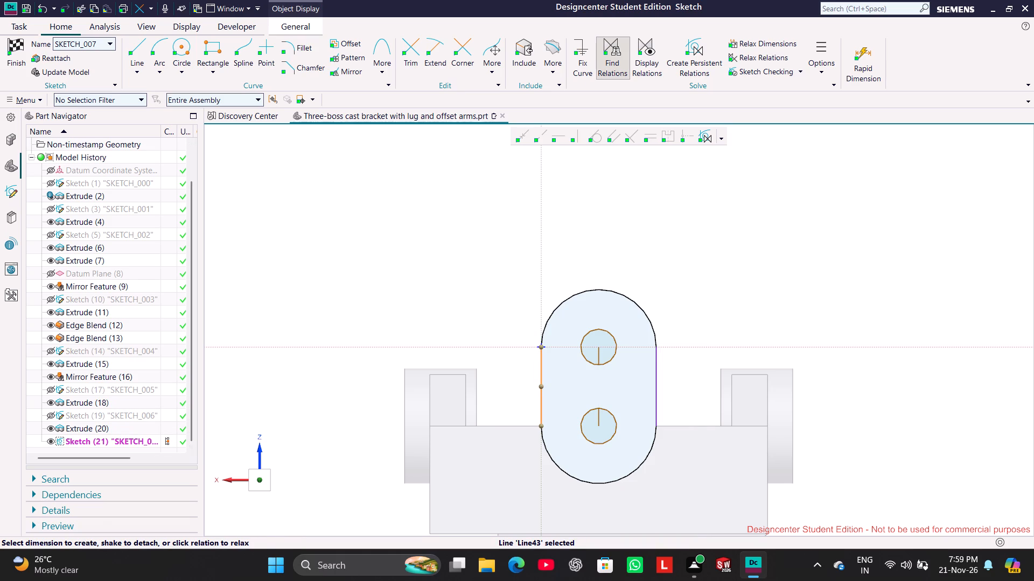
click(752, 265)
Trim away the leftover centre line segments inside the upper and lower small circles.
click(416, 53)
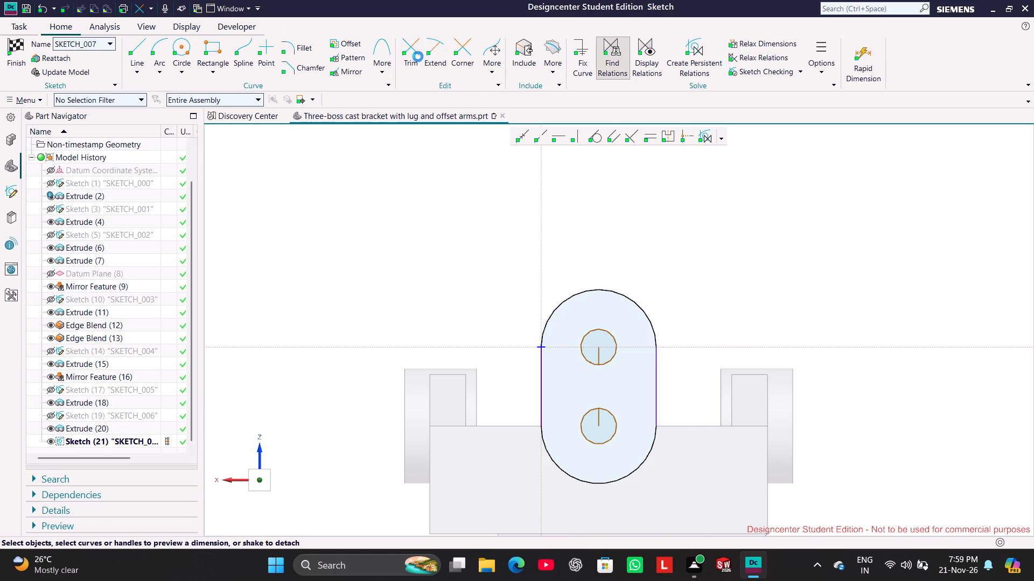
click(599, 360)
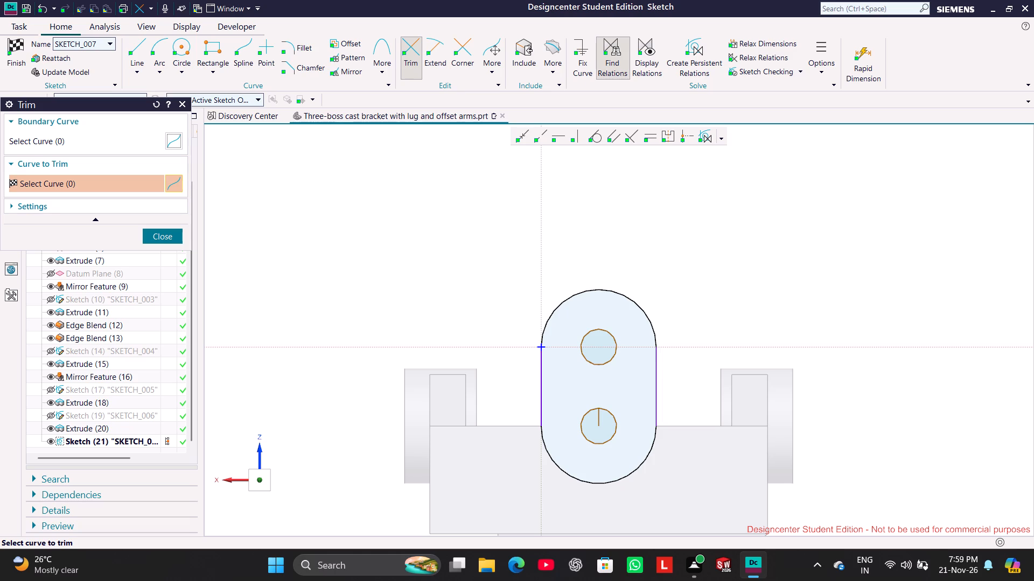
click(599, 424)
click(174, 240)
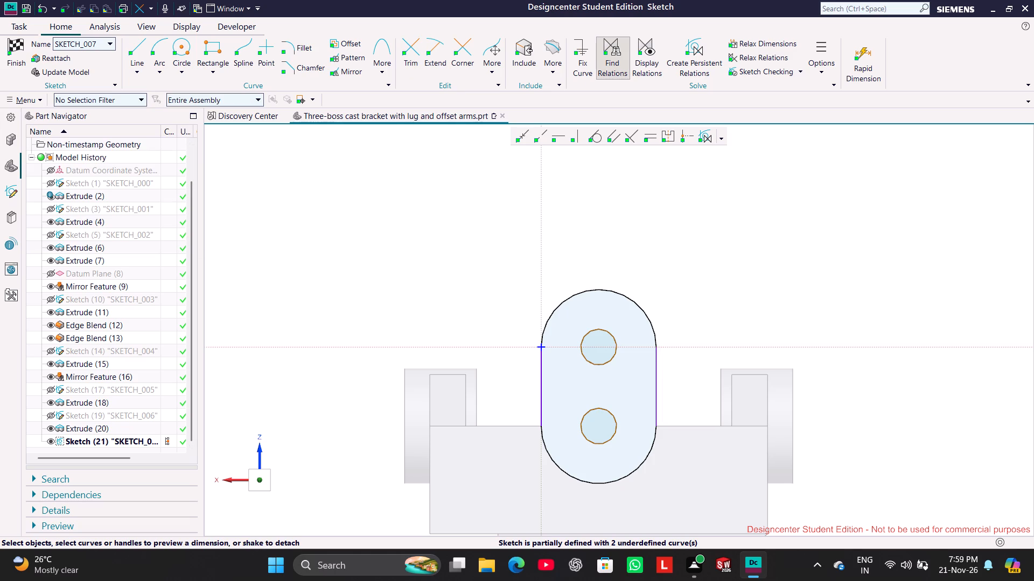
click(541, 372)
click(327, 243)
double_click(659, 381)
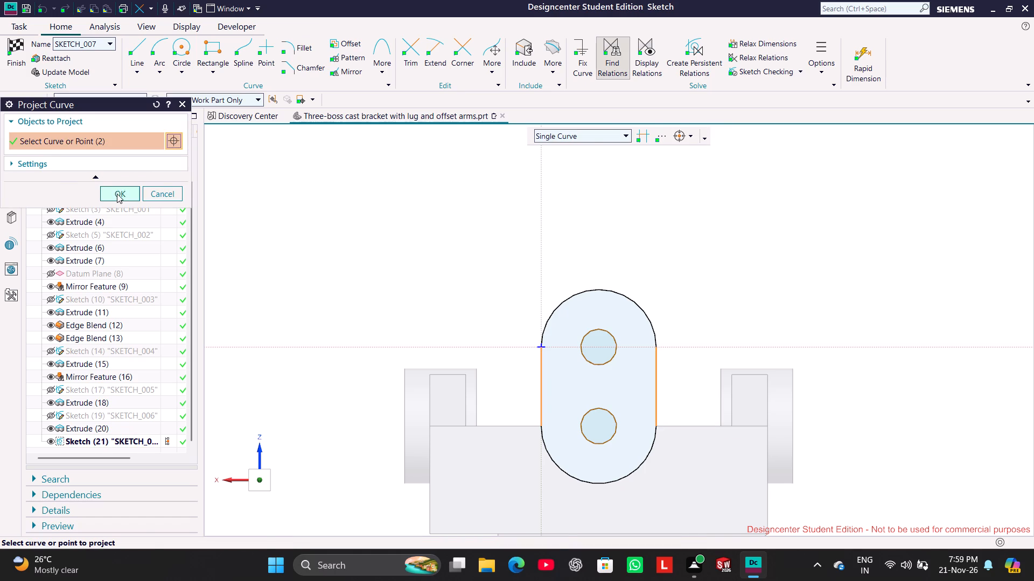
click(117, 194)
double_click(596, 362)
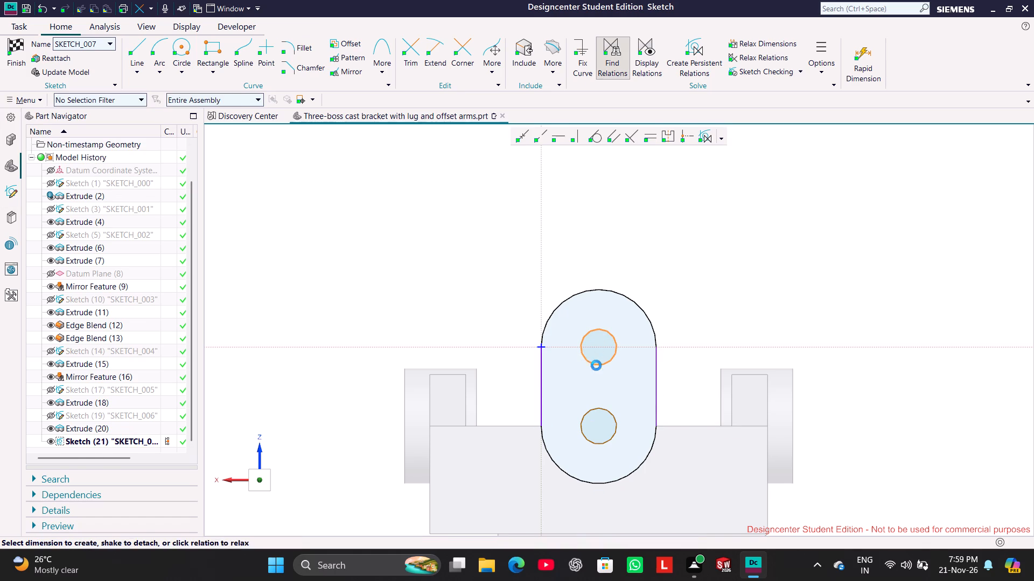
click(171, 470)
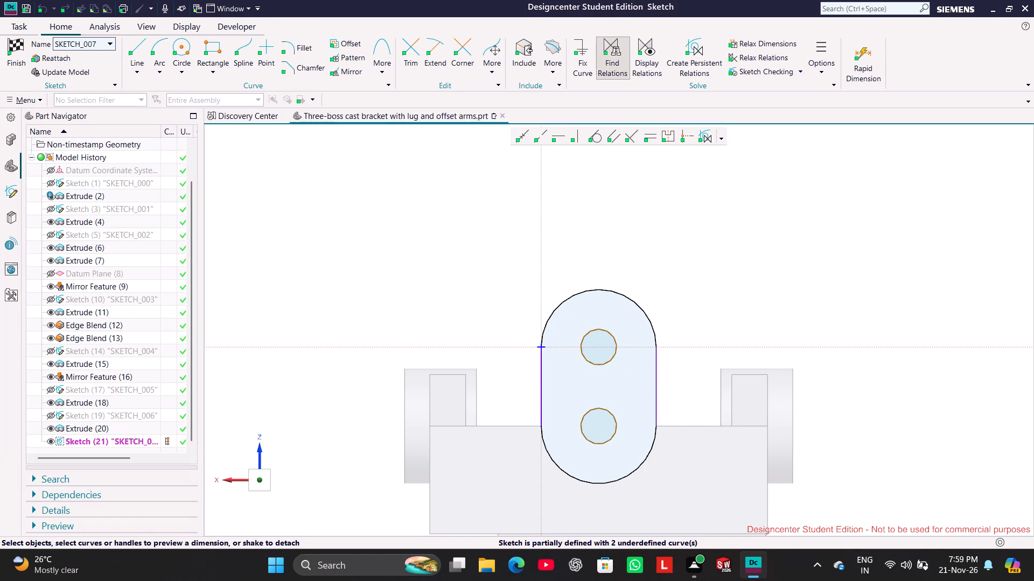
Add a diameter dimension to the upper small circle.
click(616, 344)
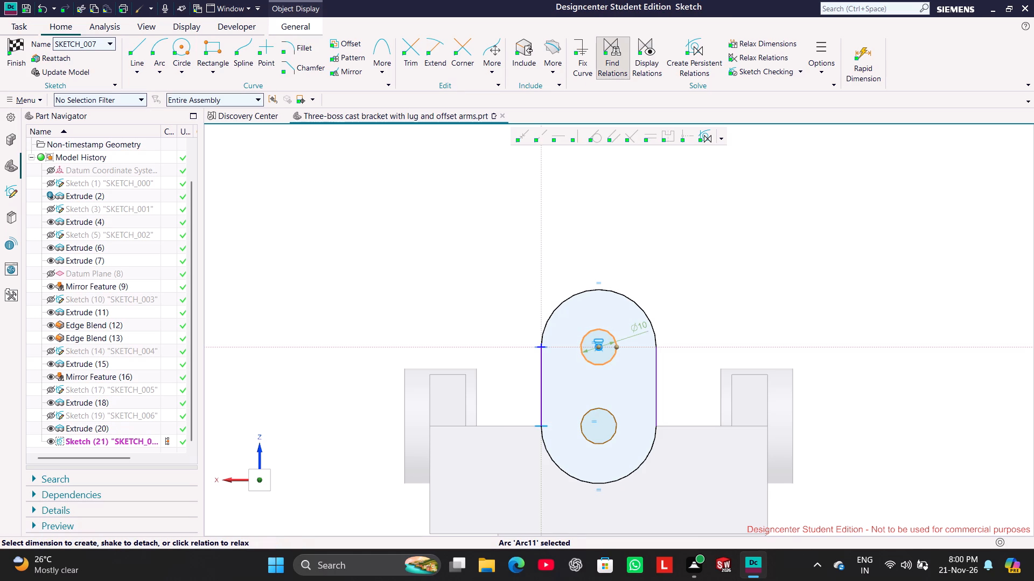
click(745, 286)
click(612, 336)
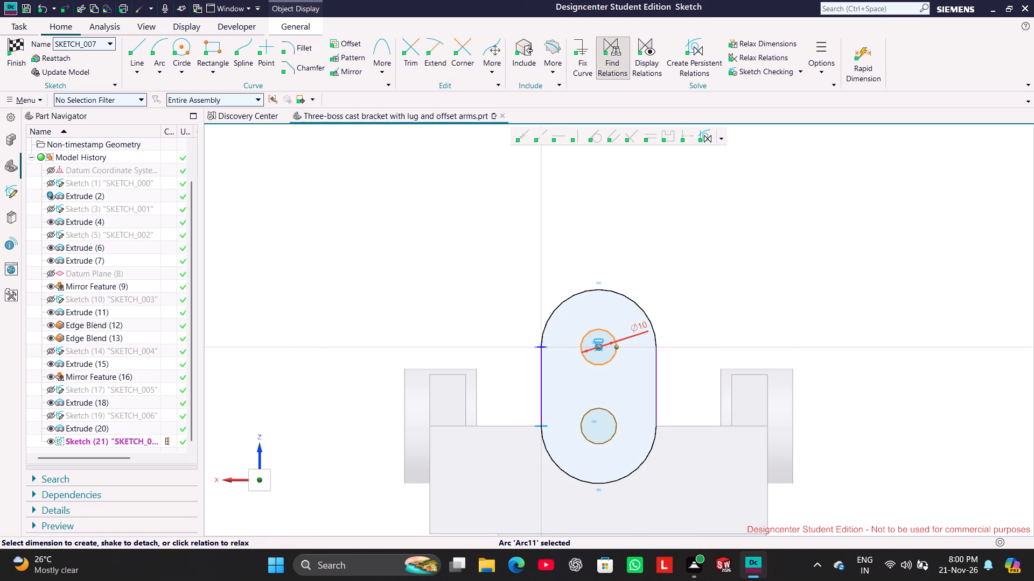
click(643, 321)
click(727, 278)
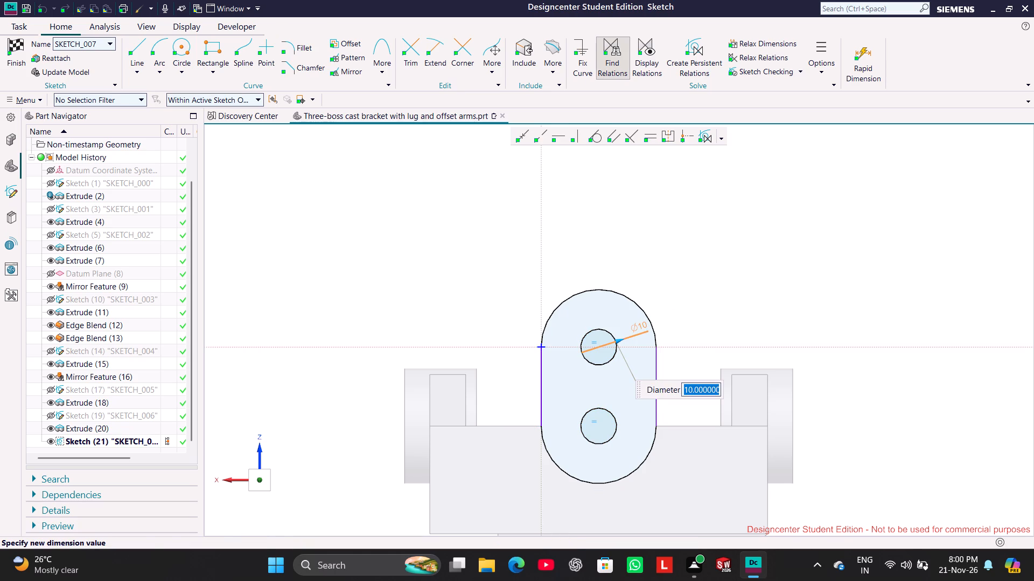
Add radius dimensions to the lower and upper end arcs of the slot-shaped profile.
click(656, 380)
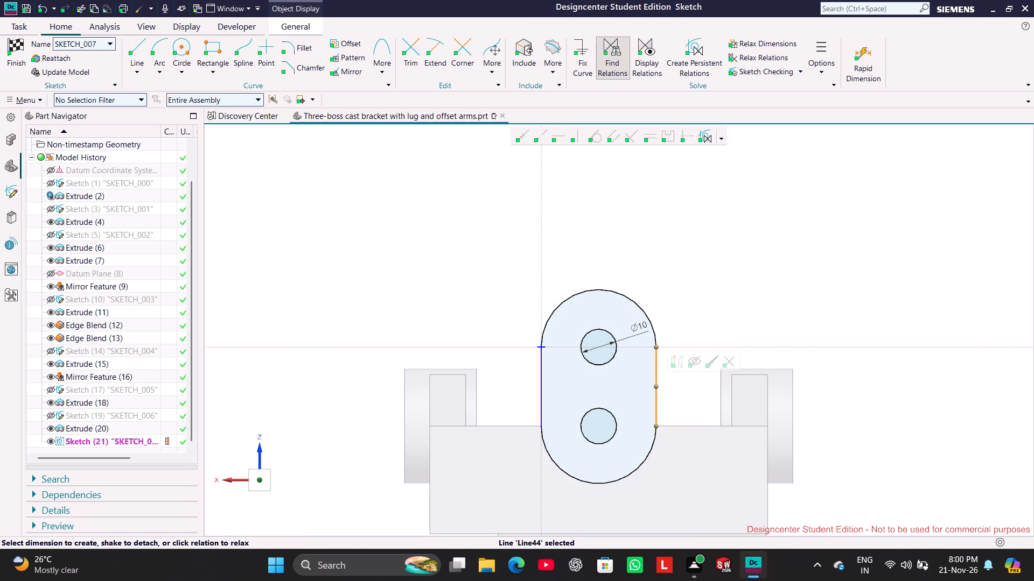
click(735, 309)
click(644, 461)
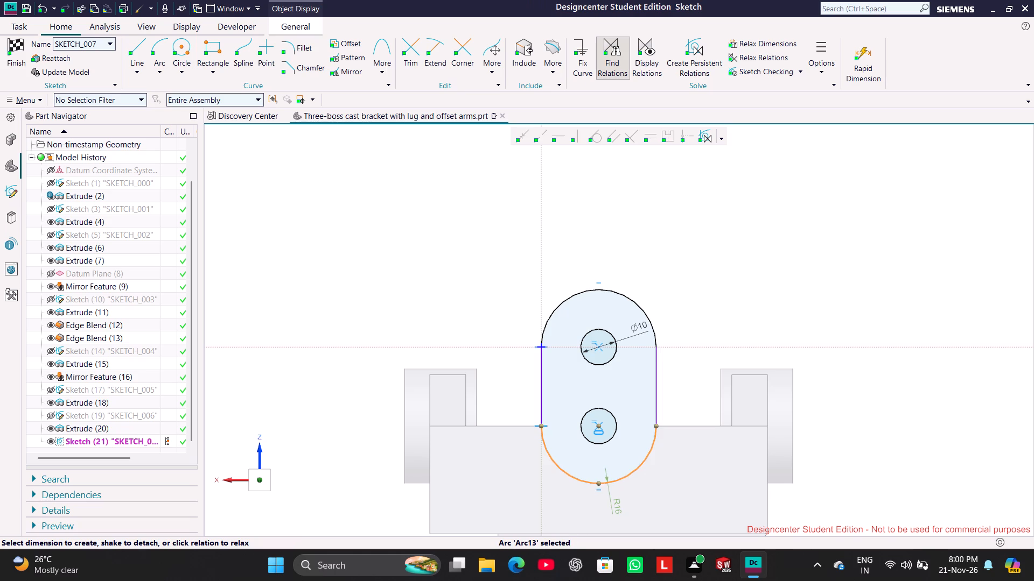
click(669, 476)
click(614, 504)
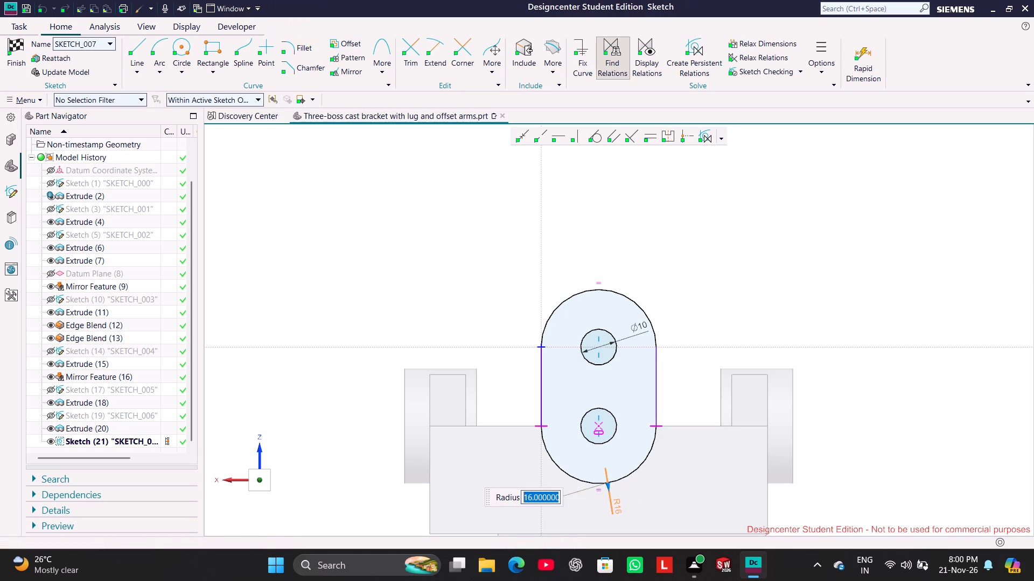
click(758, 267)
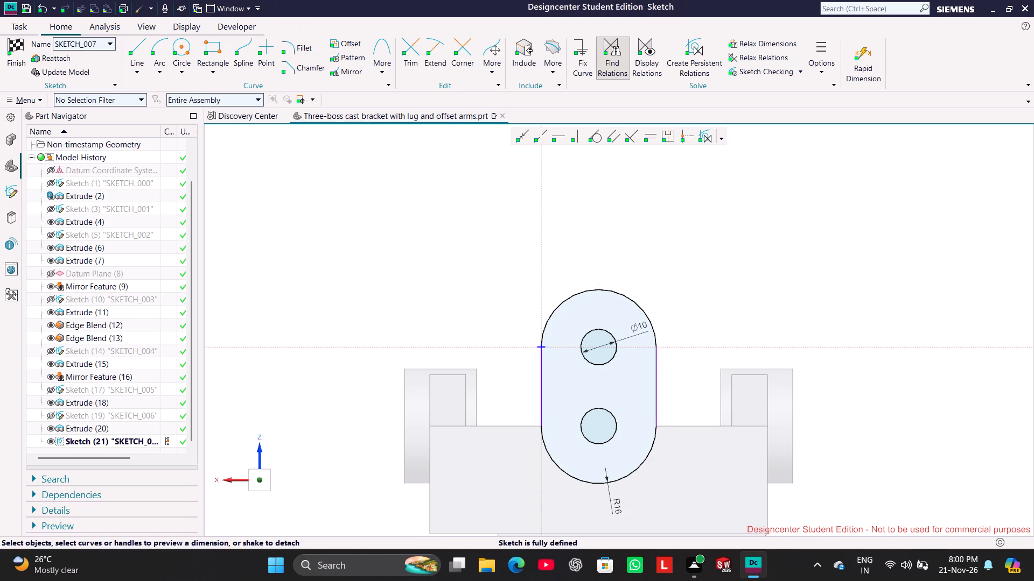
click(623, 296)
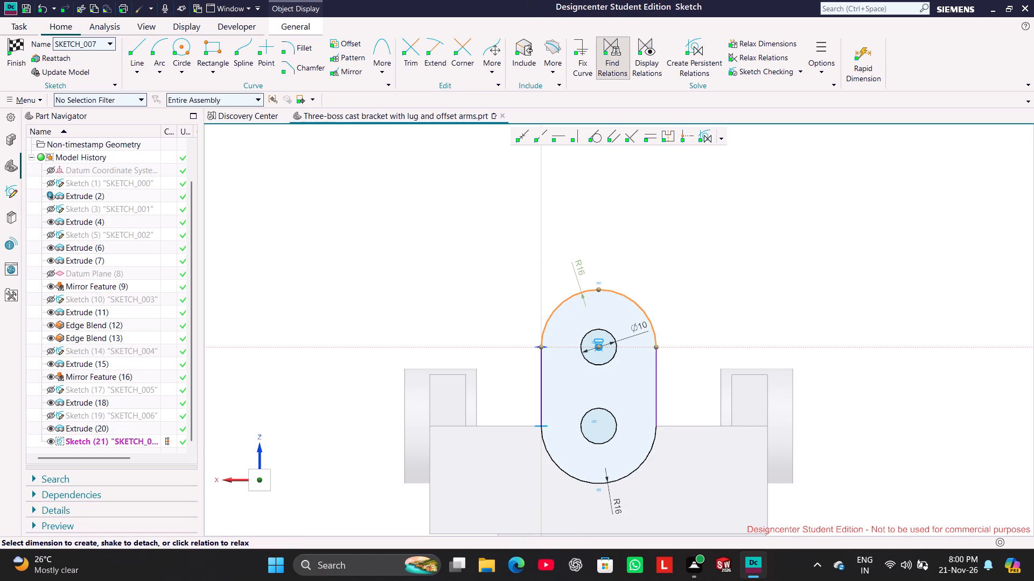
click(603, 256)
click(571, 265)
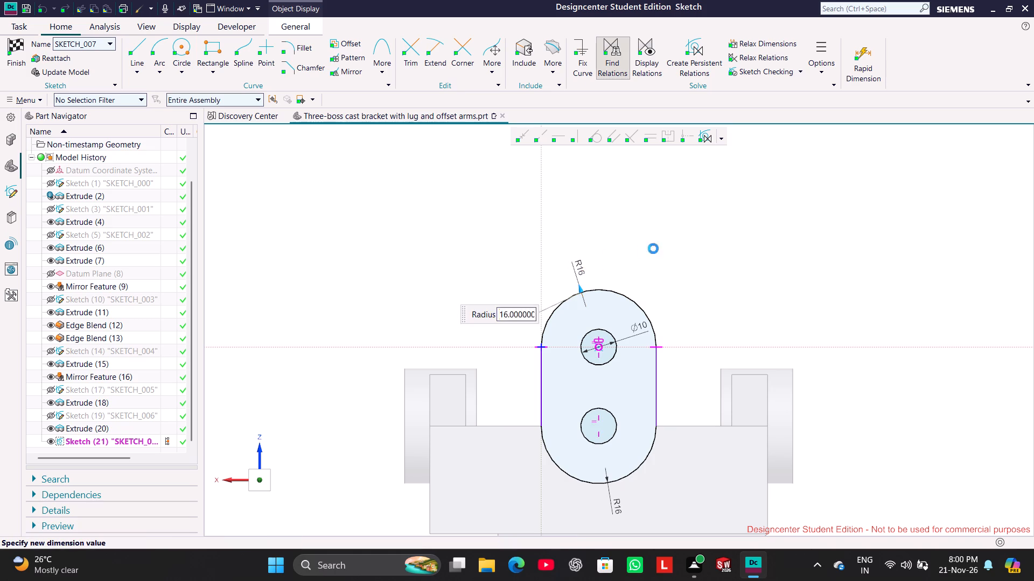
click(653, 249)
Make the profile's lower end arc tangent to its right vertical side line.
click(592, 139)
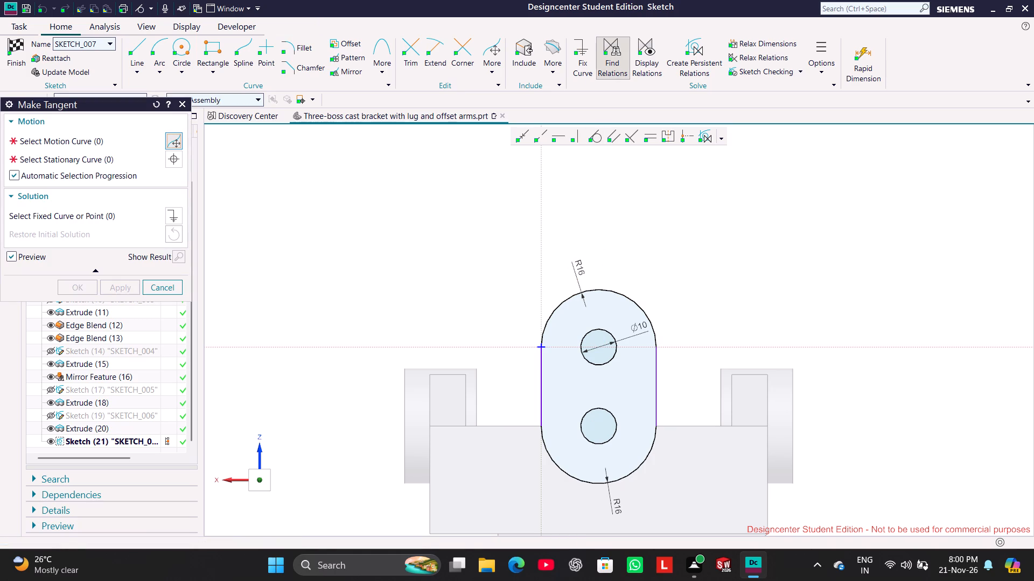
click(654, 435)
click(656, 404)
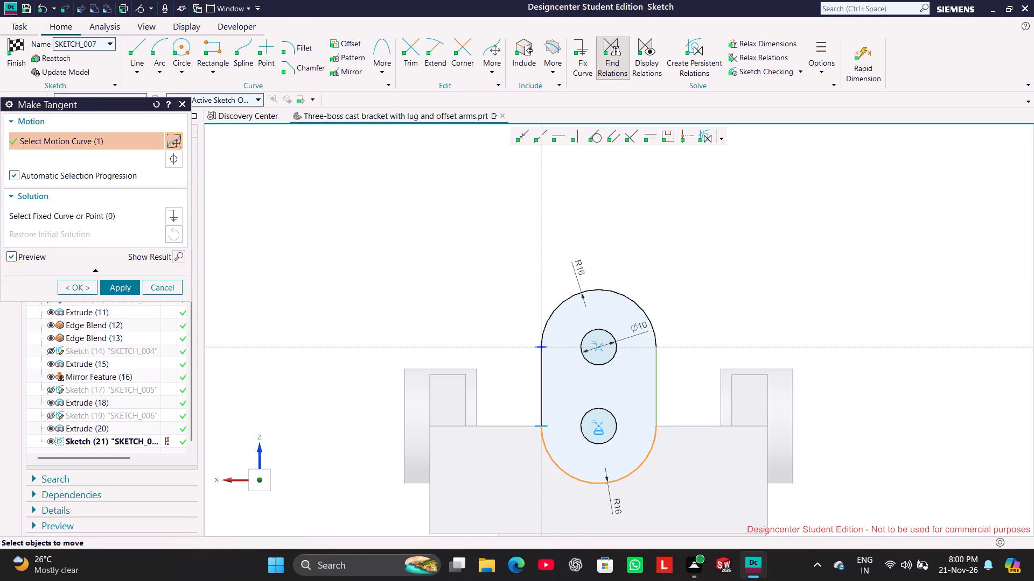
click(127, 287)
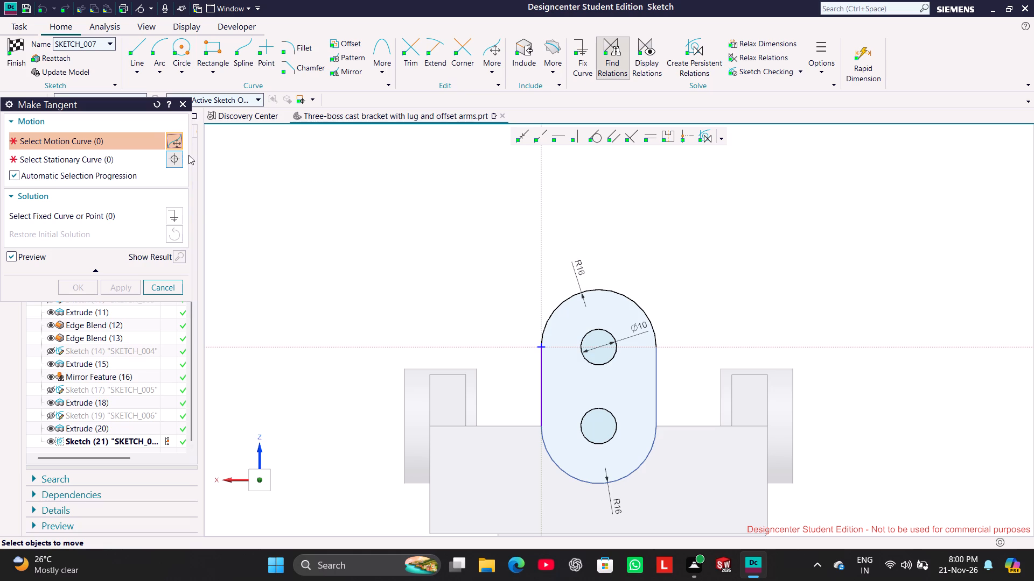
click(170, 289)
drag(543, 381, 492, 353)
click(476, 300)
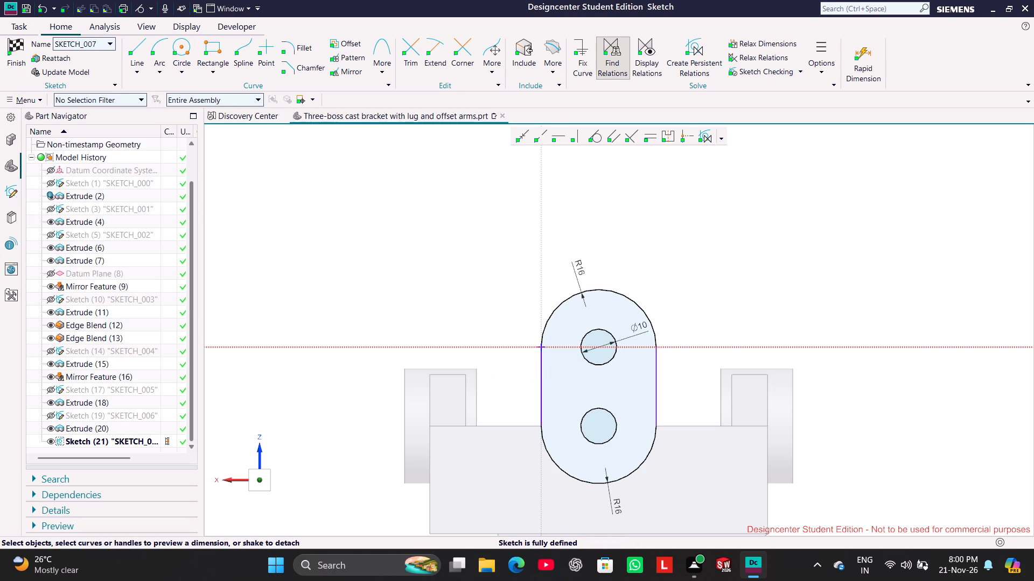
Trim away the left vertical side line of the slot-shaped profile.
scroll(676, 449, up, 4)
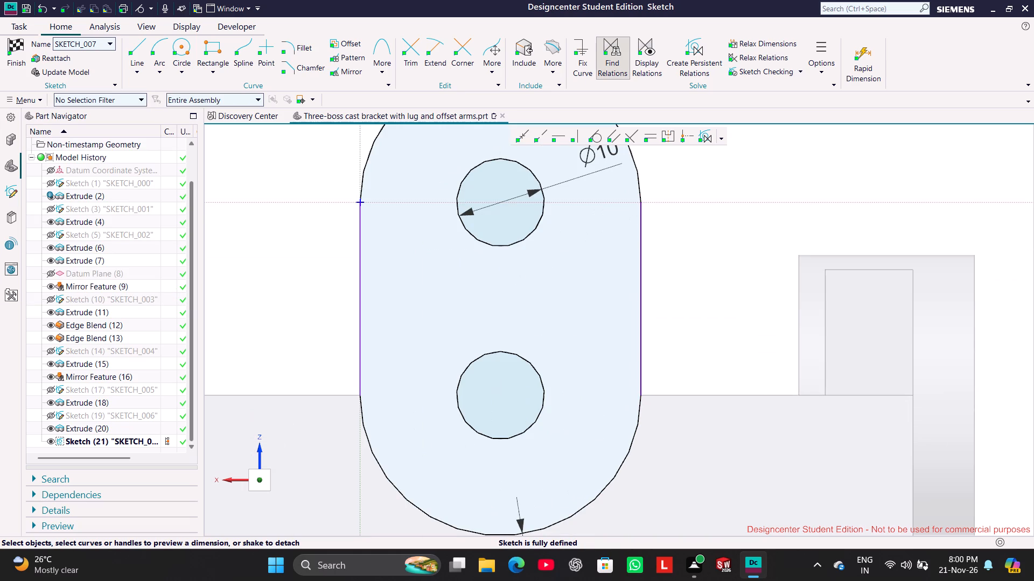
click(418, 48)
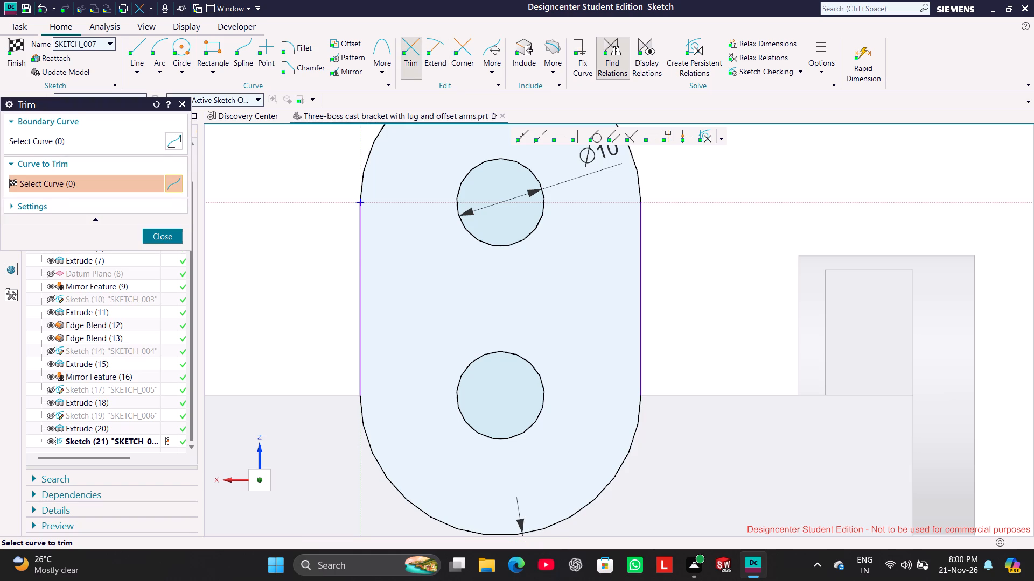
drag(417, 257, 295, 240)
click(358, 300)
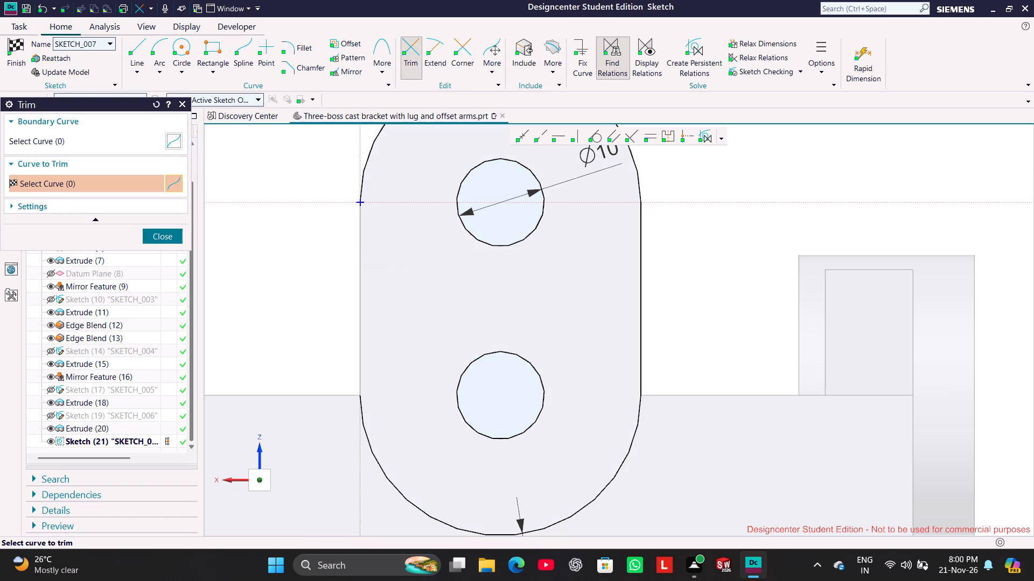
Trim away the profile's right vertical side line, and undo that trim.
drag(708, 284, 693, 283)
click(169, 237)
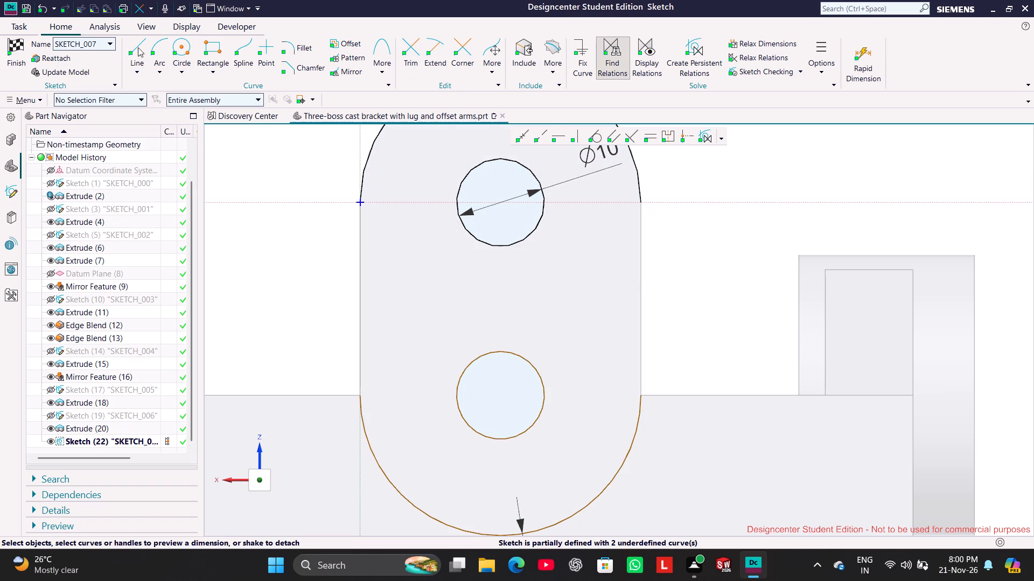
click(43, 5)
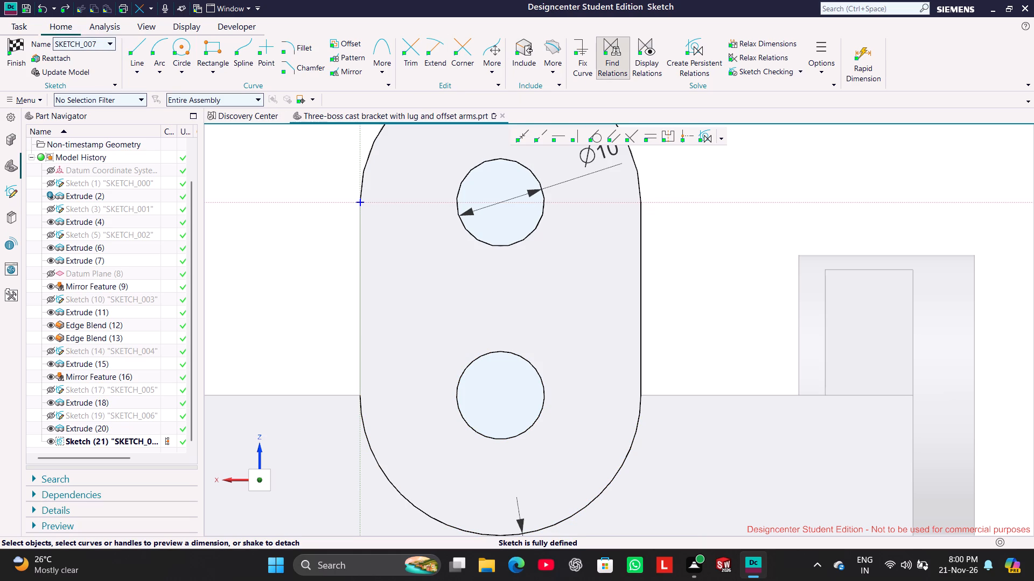
Project the upright's left vertical edge into the sketch to close the slot-shaped profile again.
click(562, 52)
click(589, 103)
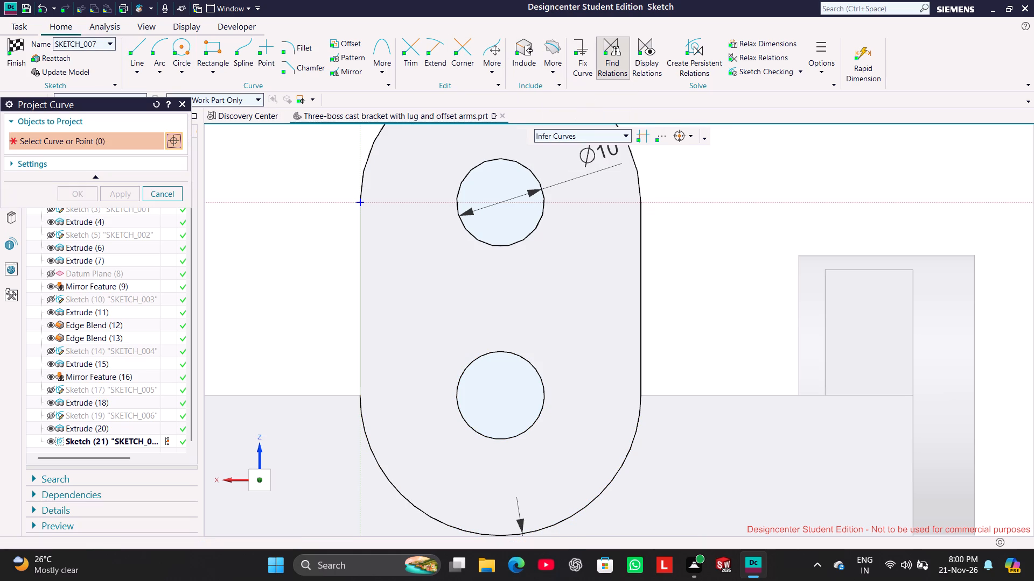
click(361, 255)
click(126, 197)
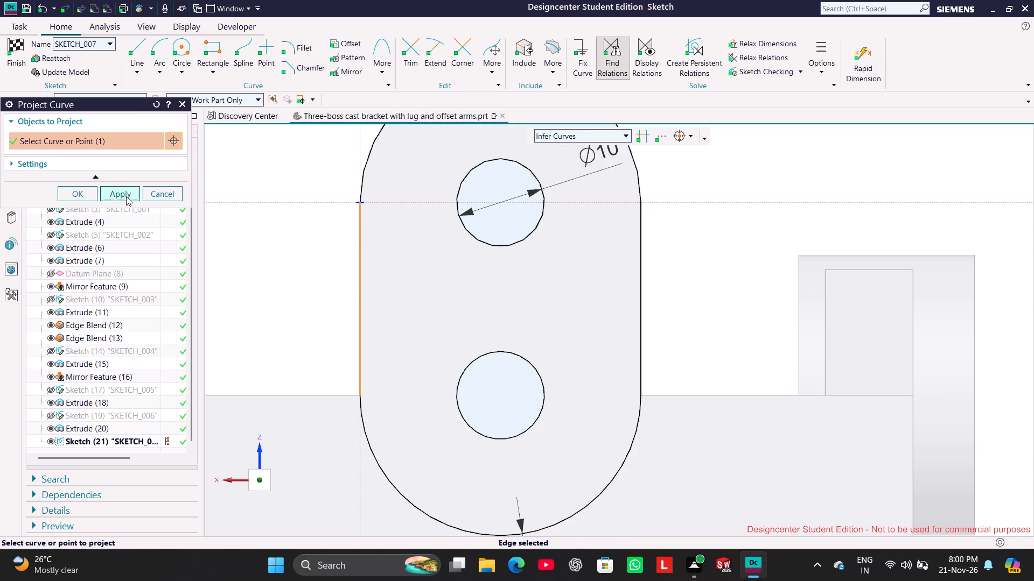
click(176, 196)
Make the left vertical side line tangent to the profile's upper and lower end arcs.
click(361, 228)
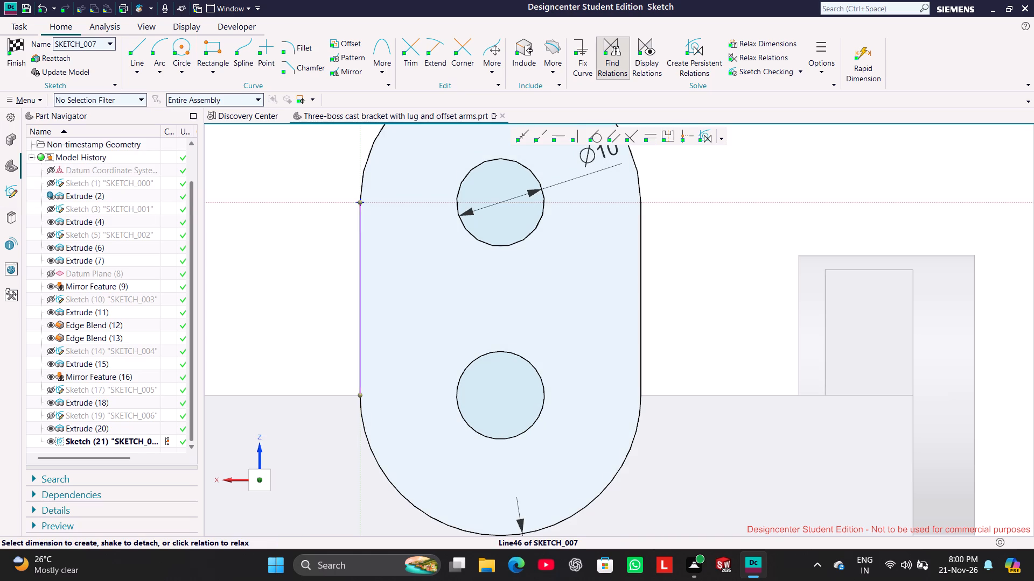
click(311, 286)
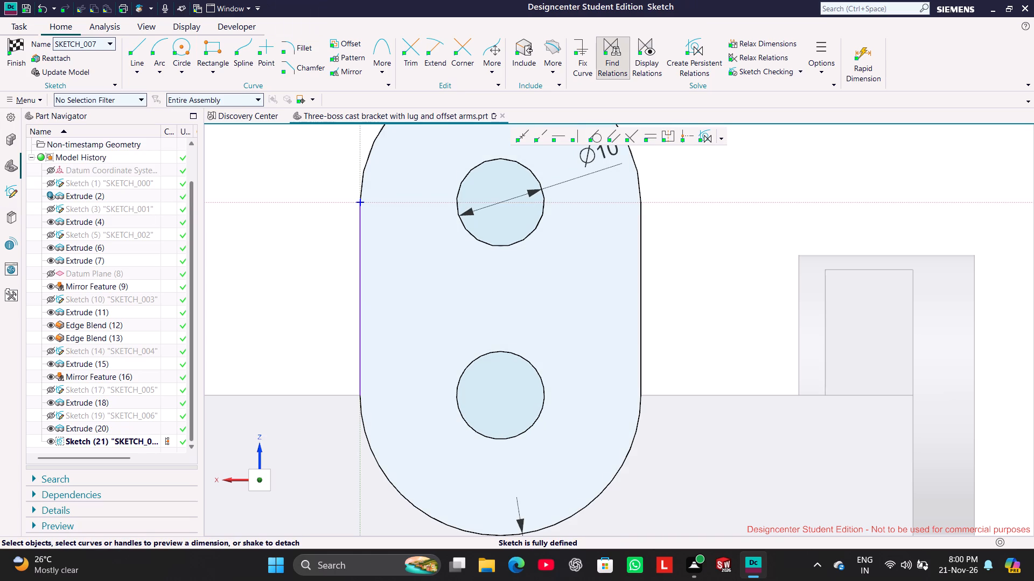
click(362, 254)
click(368, 164)
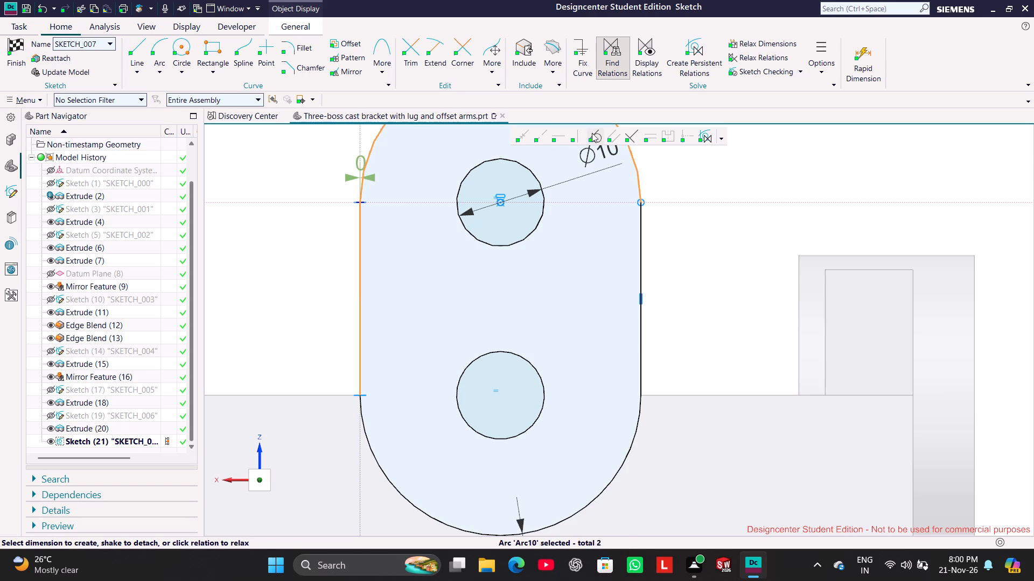
click(596, 133)
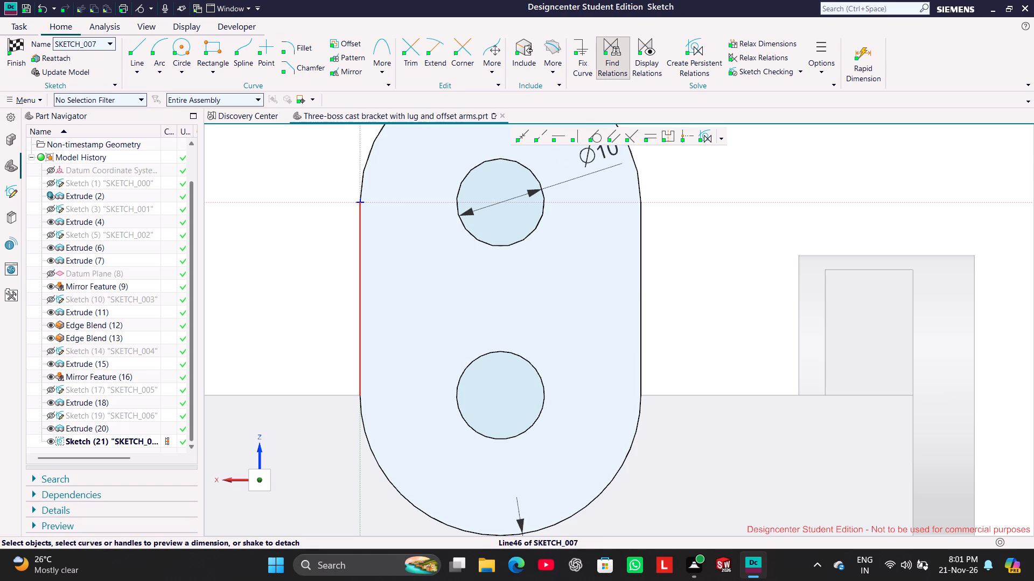
click(360, 344)
click(364, 421)
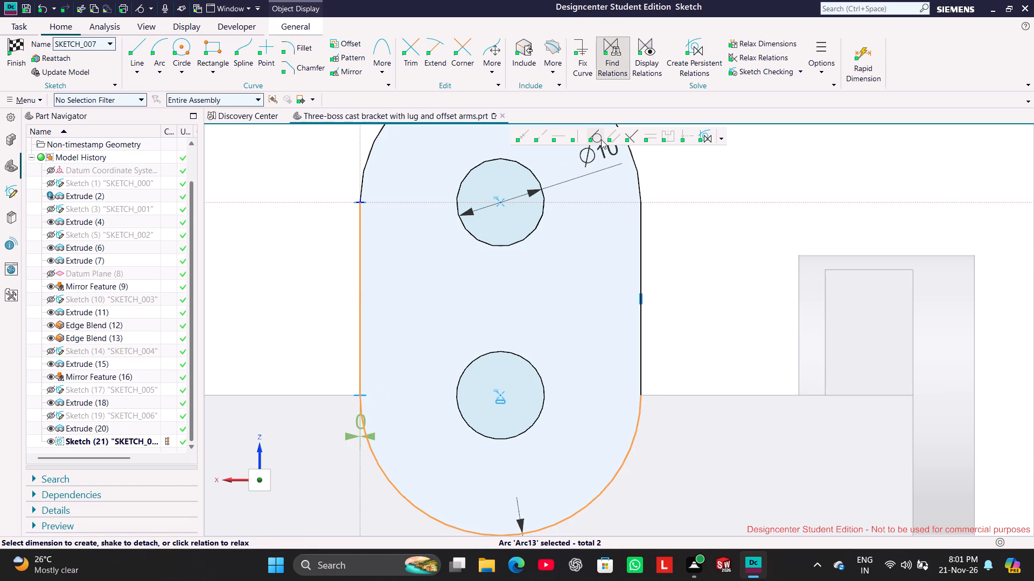
click(599, 138)
click(301, 280)
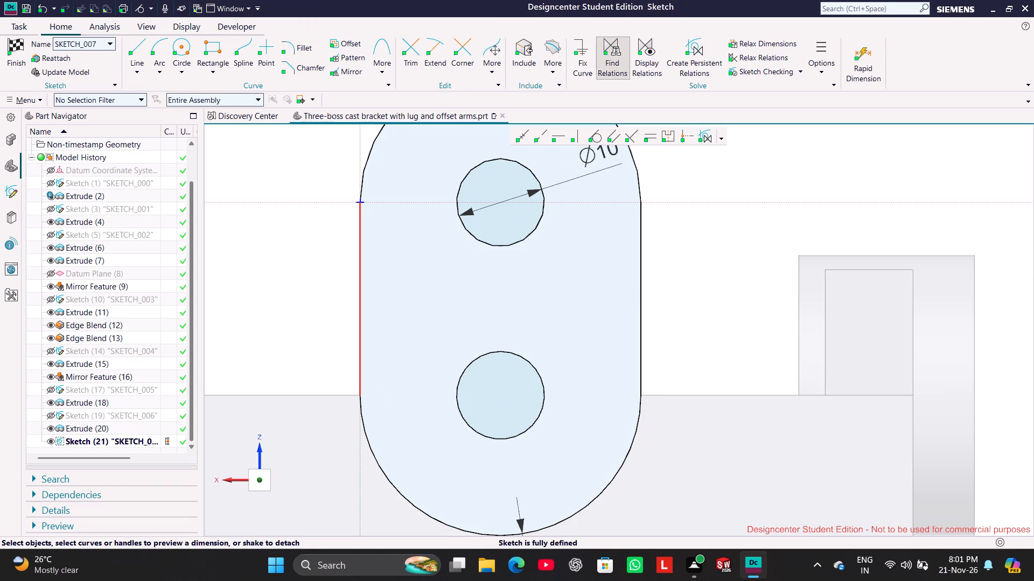
Delete the slot-shaped profile's left vertical side line.
right_click(364, 255)
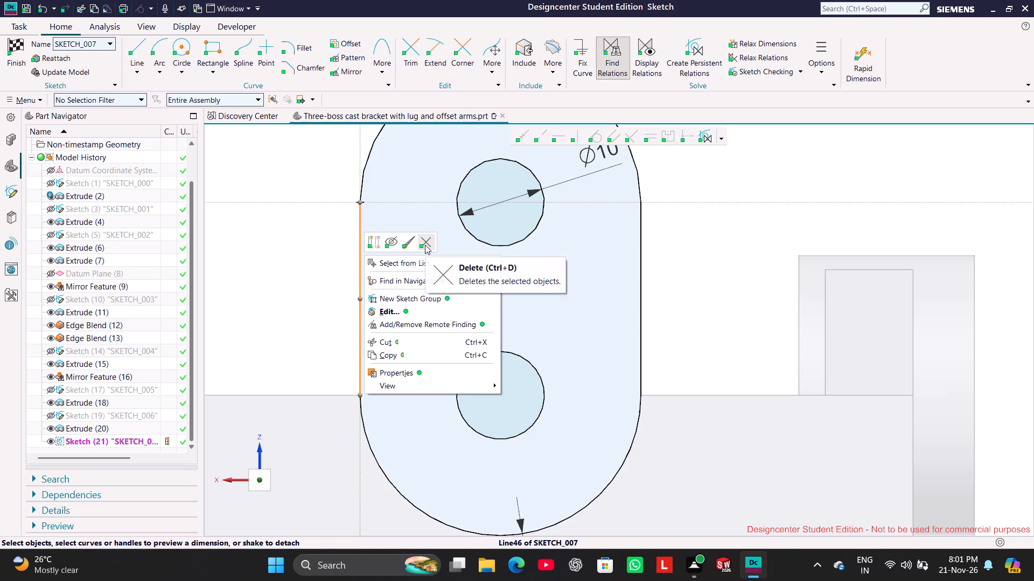
click(425, 245)
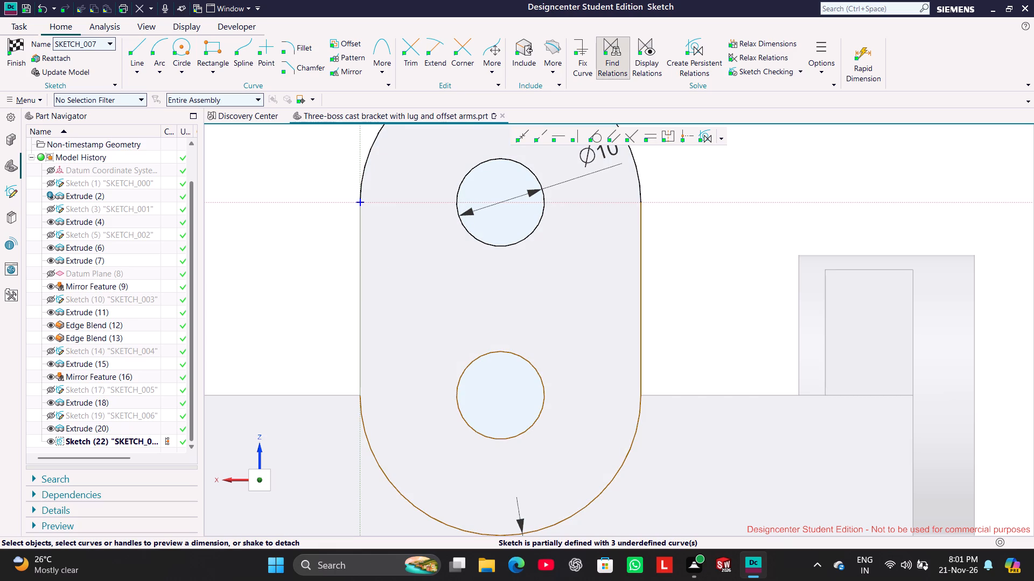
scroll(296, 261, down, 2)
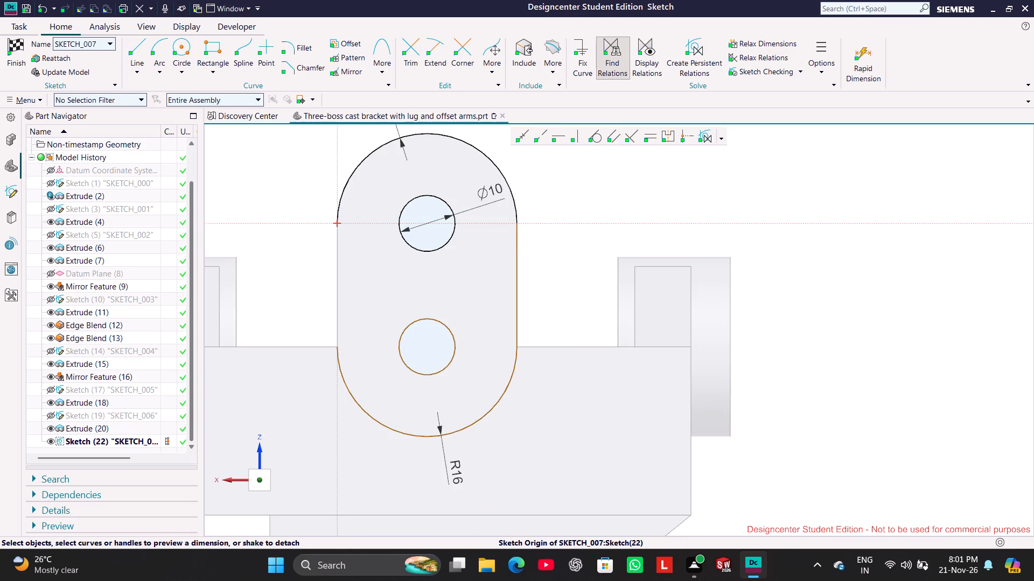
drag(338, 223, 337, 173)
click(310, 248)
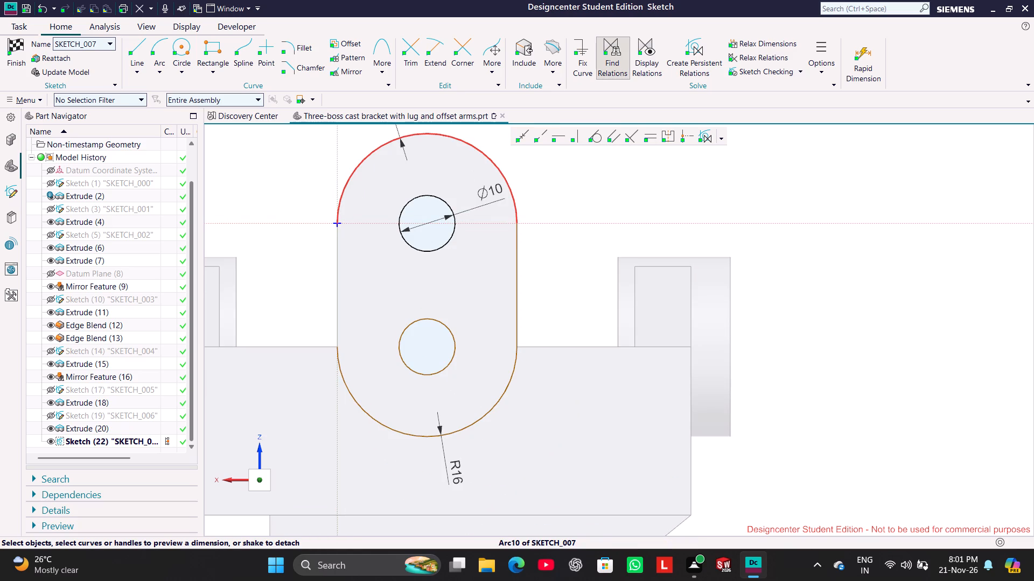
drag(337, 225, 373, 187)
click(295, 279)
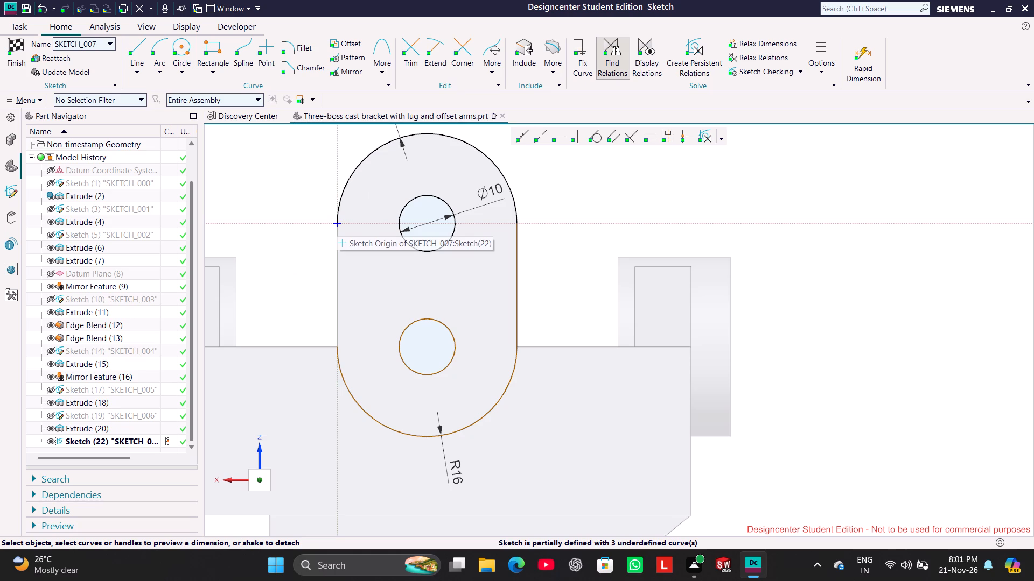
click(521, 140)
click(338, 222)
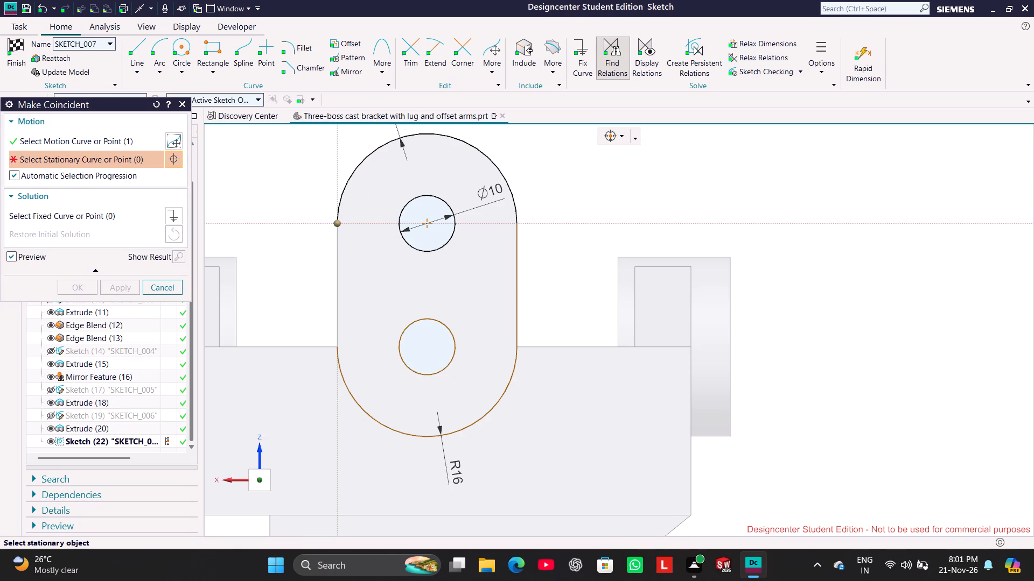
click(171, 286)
Draw a 22 mm vertical line from the sketch origin down to the lower arc's left end, closing the profile.
click(138, 48)
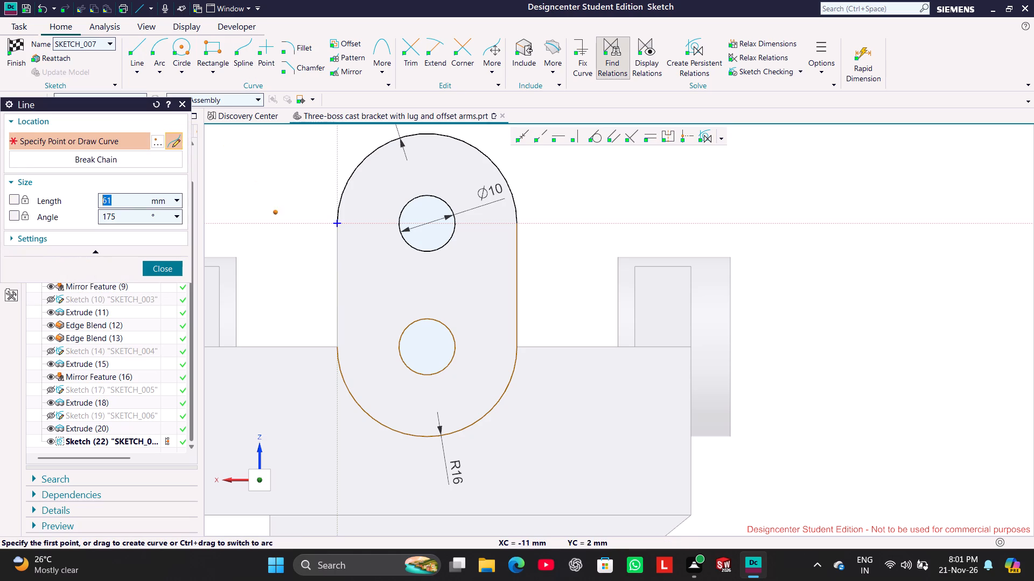
click(337, 219)
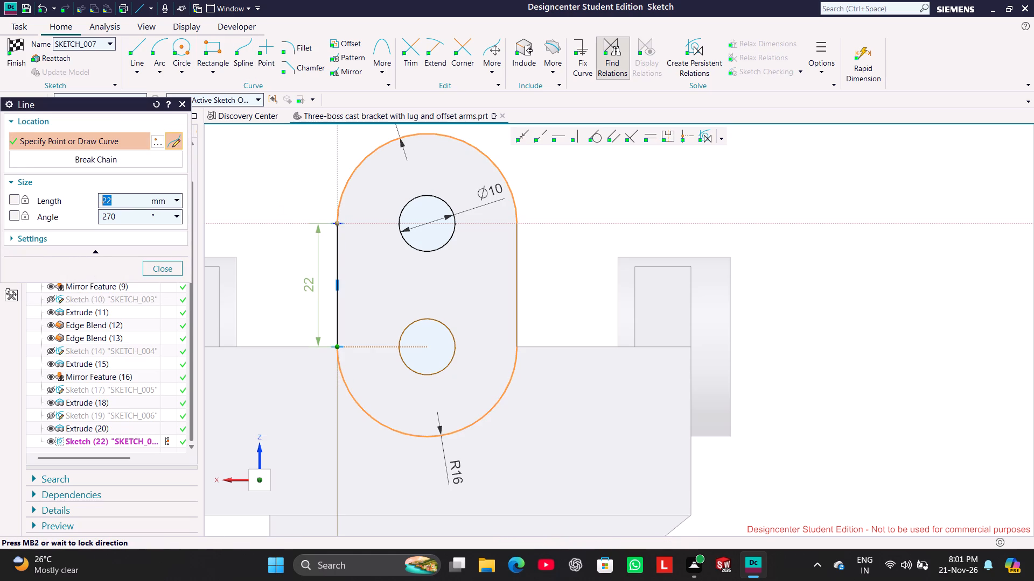
click(339, 348)
click(161, 271)
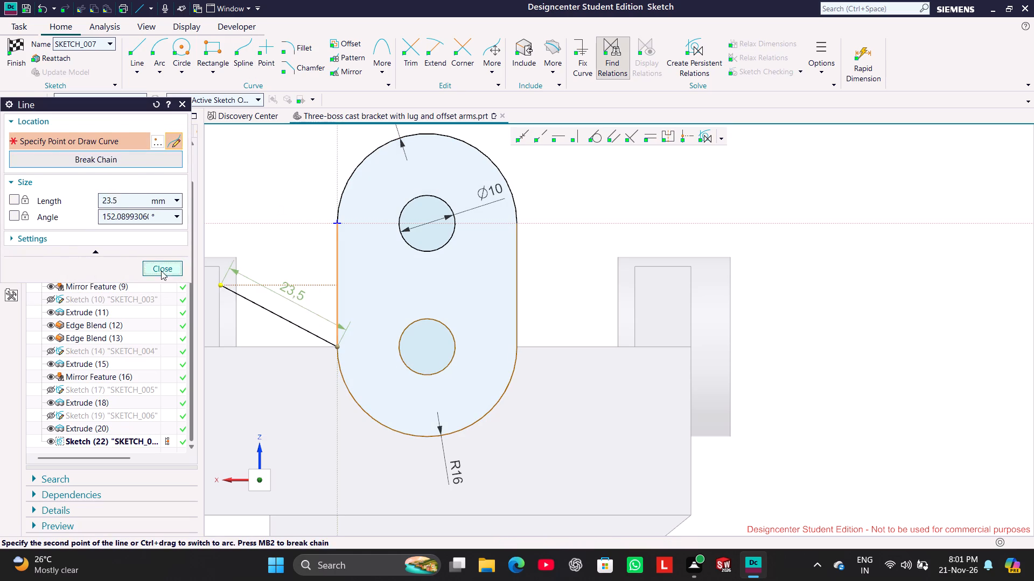
click(294, 256)
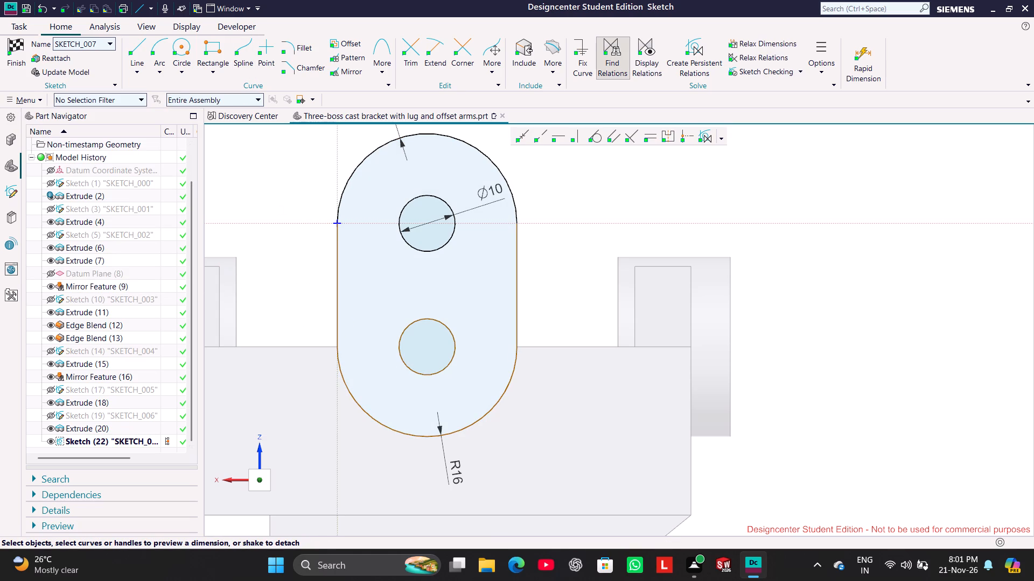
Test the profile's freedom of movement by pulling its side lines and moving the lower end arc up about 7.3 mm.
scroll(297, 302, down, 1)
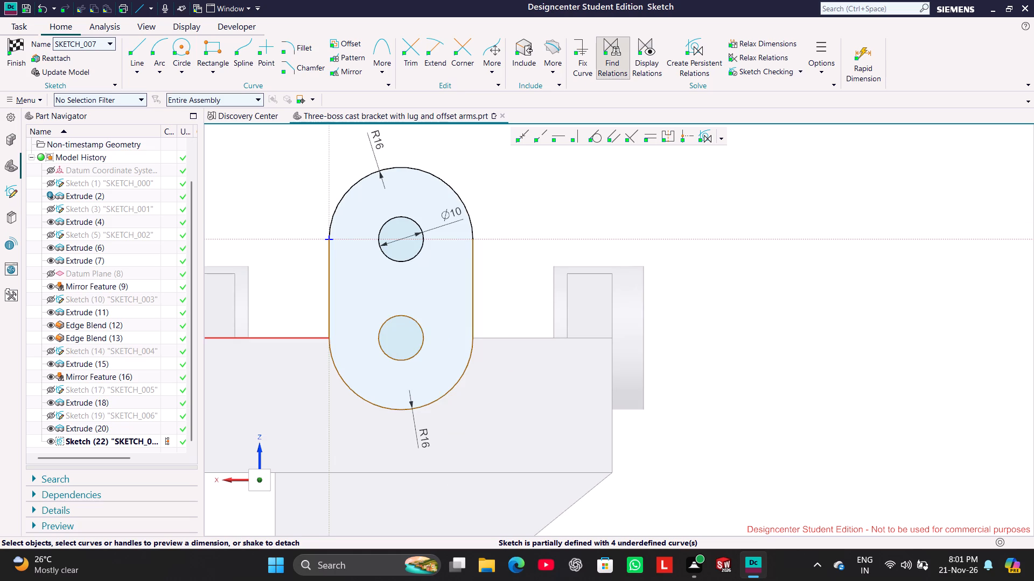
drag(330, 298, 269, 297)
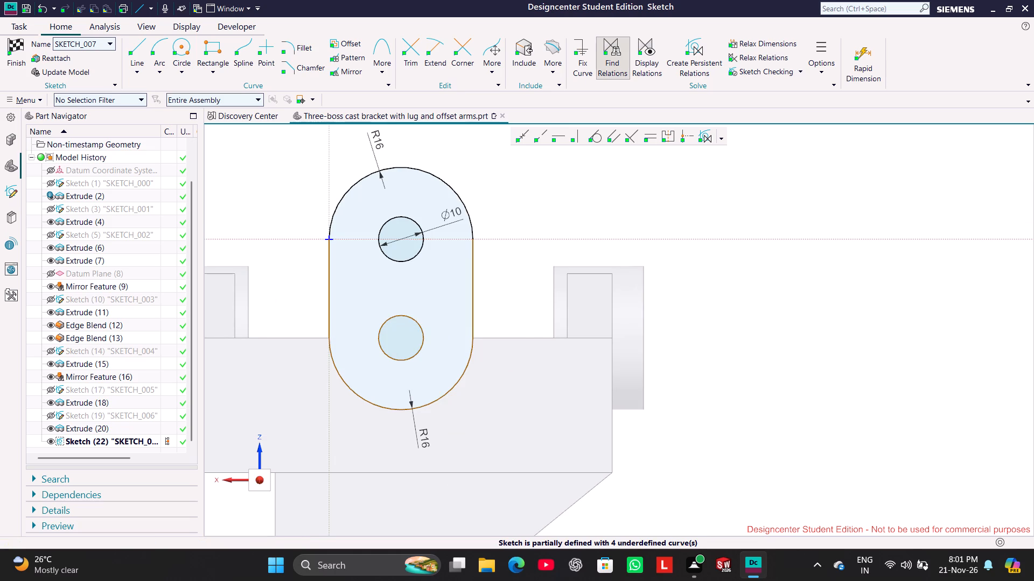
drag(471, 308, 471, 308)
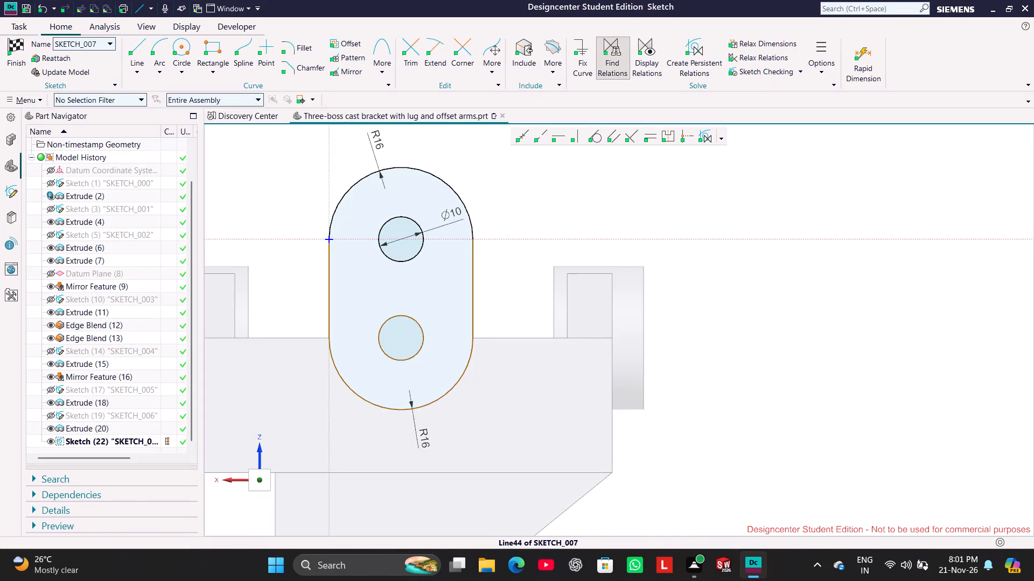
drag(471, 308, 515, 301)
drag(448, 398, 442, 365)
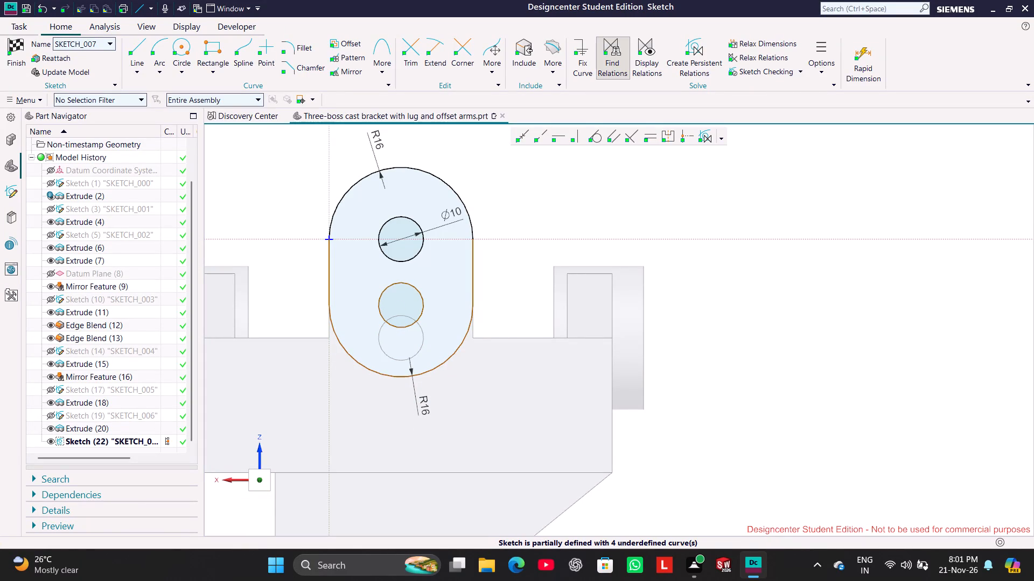
Include the upright's left vertical edge in the sketch as reference geometry.
click(526, 51)
click(325, 329)
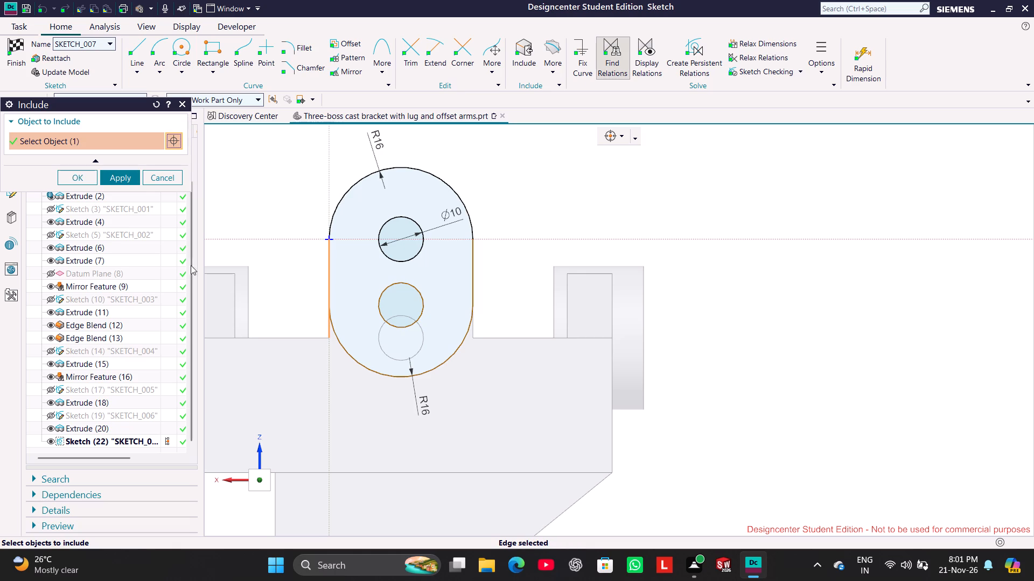
click(116, 175)
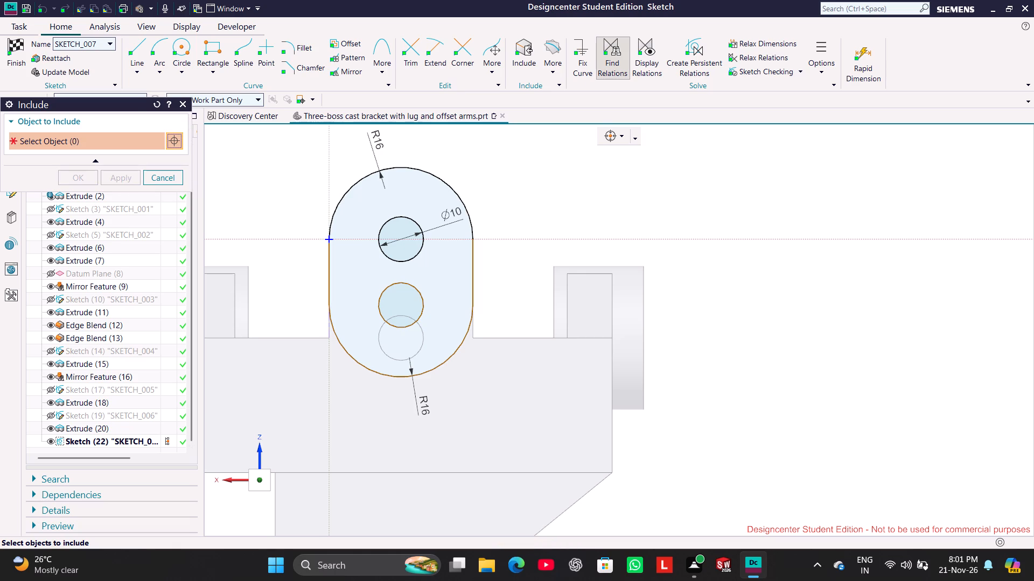
click(514, 166)
click(168, 176)
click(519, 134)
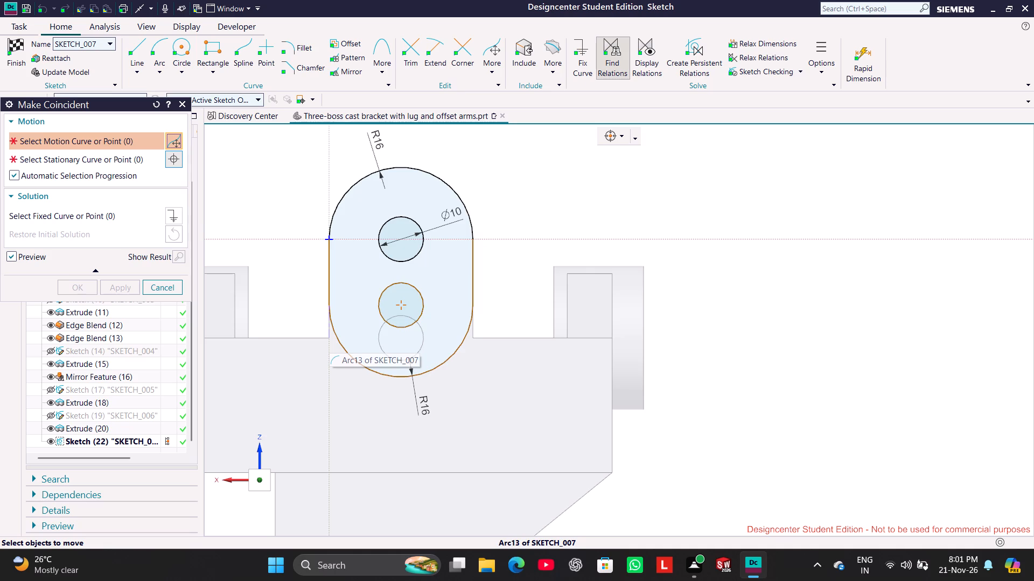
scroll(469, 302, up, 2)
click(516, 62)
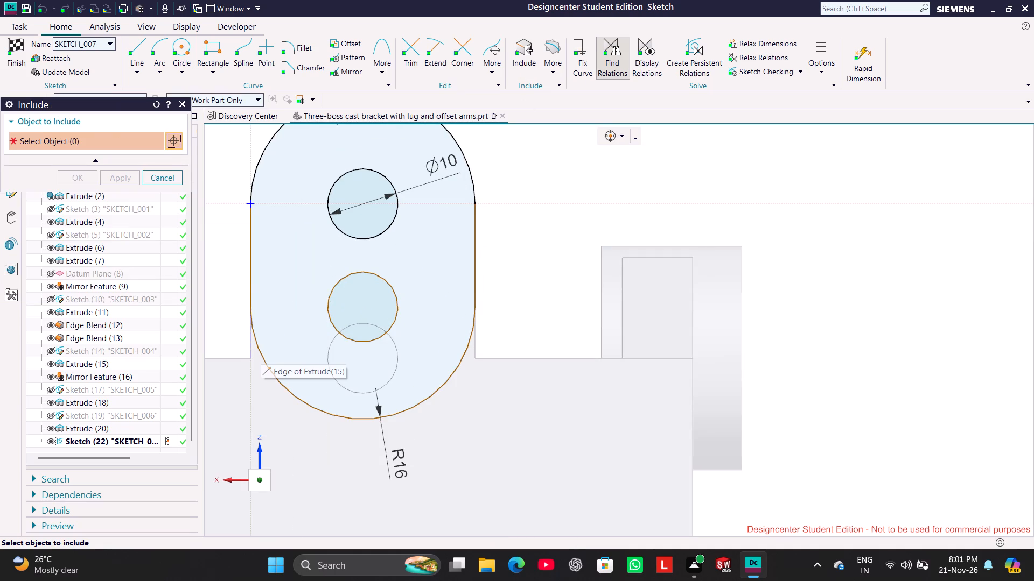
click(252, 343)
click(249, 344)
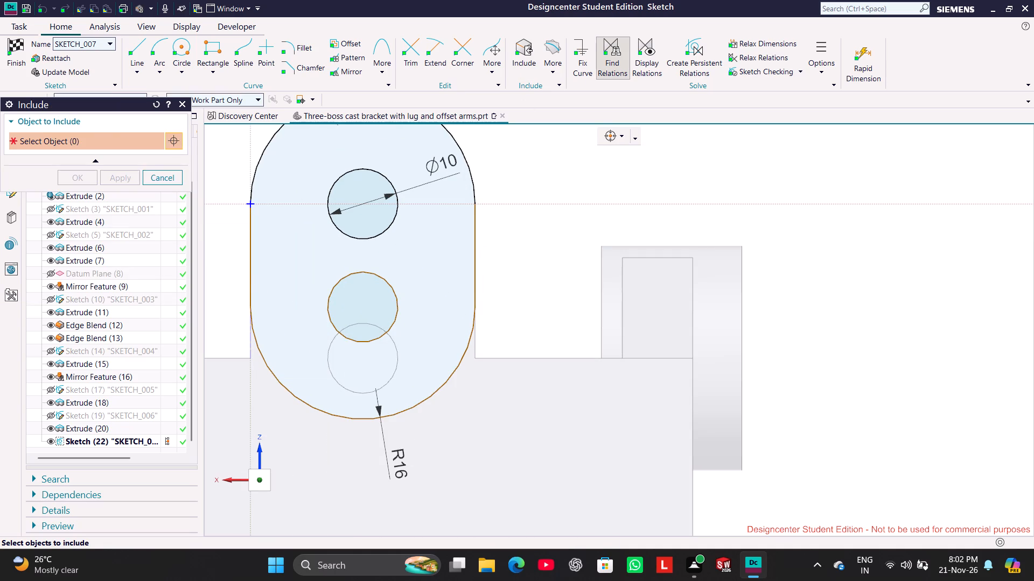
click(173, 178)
Include the upright's right vertical edge in the sketch as reference geometry.
click(521, 60)
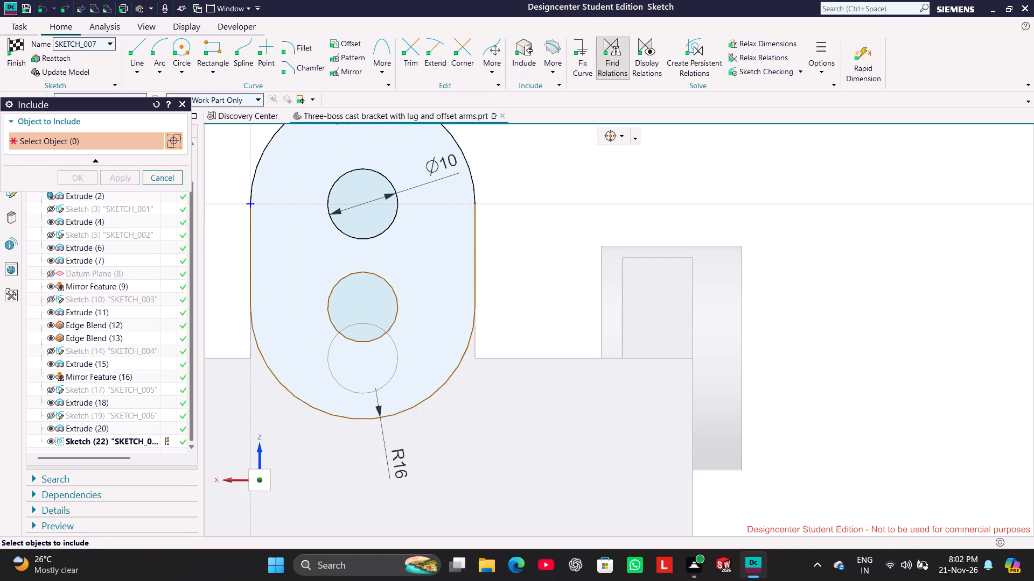
click(250, 343)
click(473, 350)
click(114, 182)
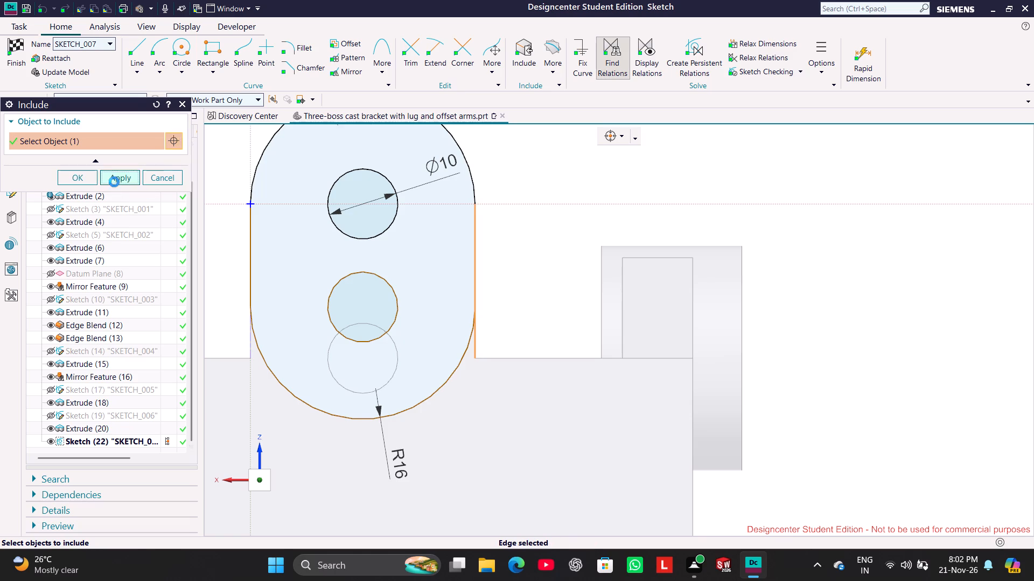
click(157, 181)
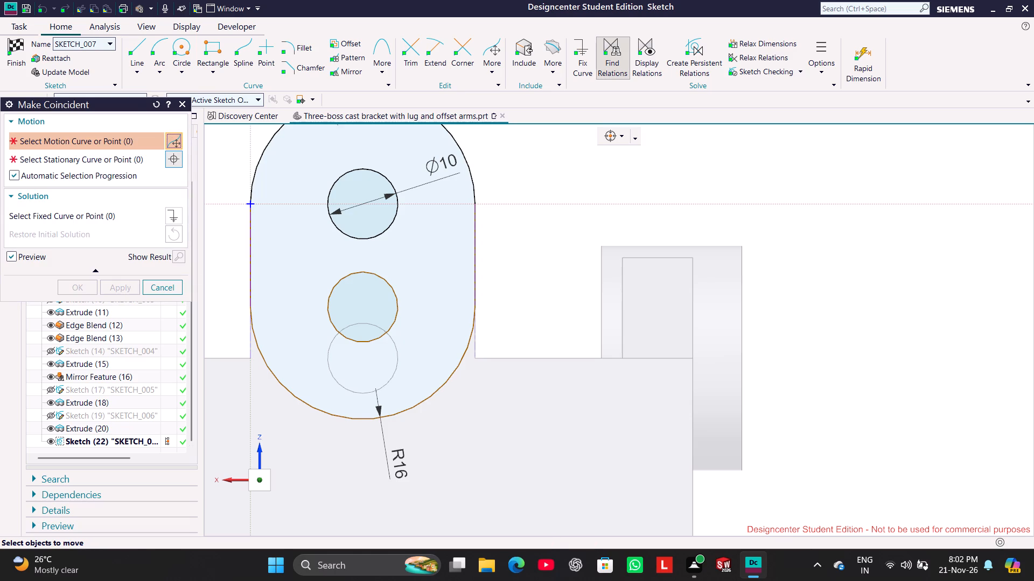
click(158, 286)
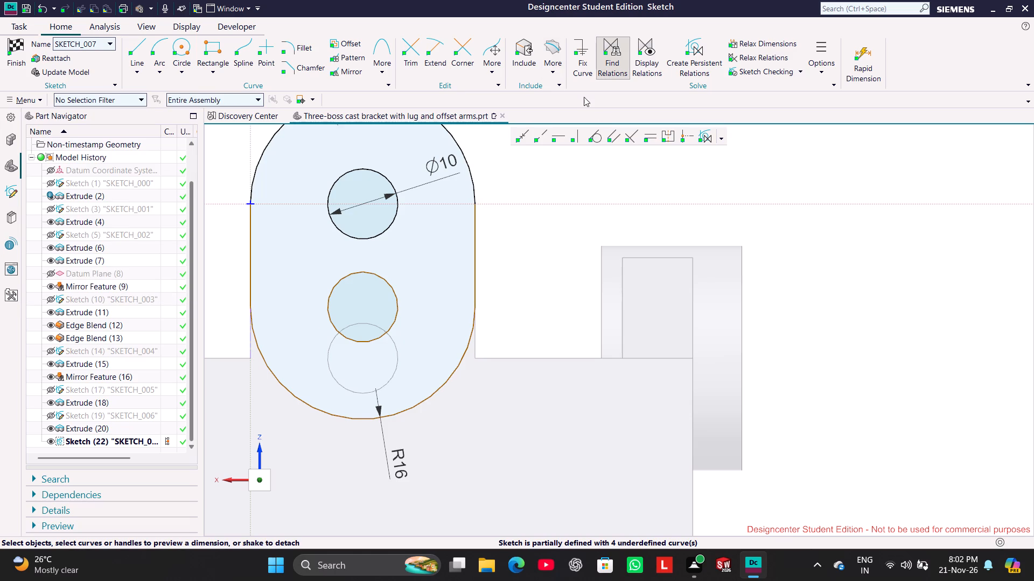
click(520, 51)
click(476, 342)
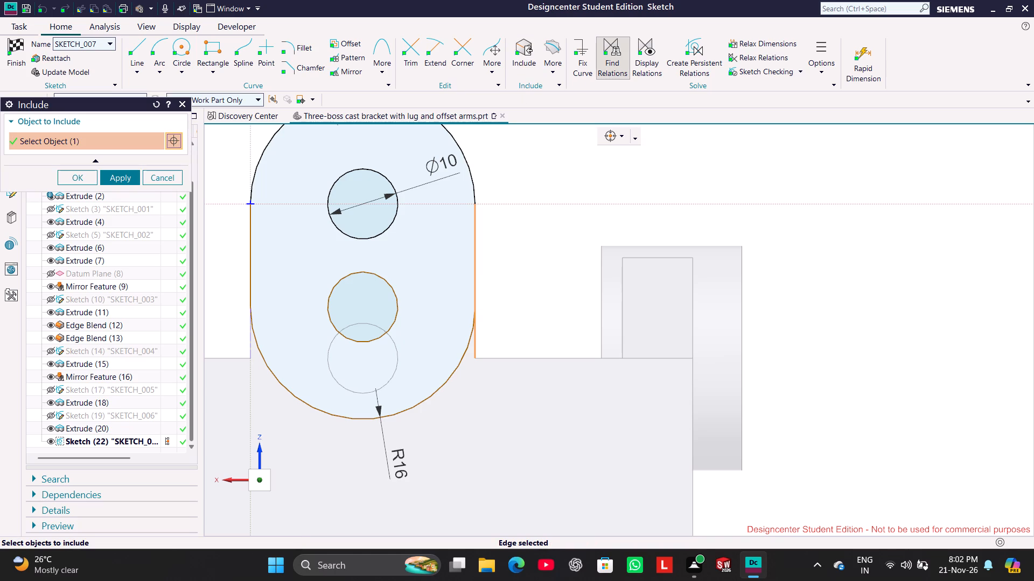
click(118, 184)
click(172, 182)
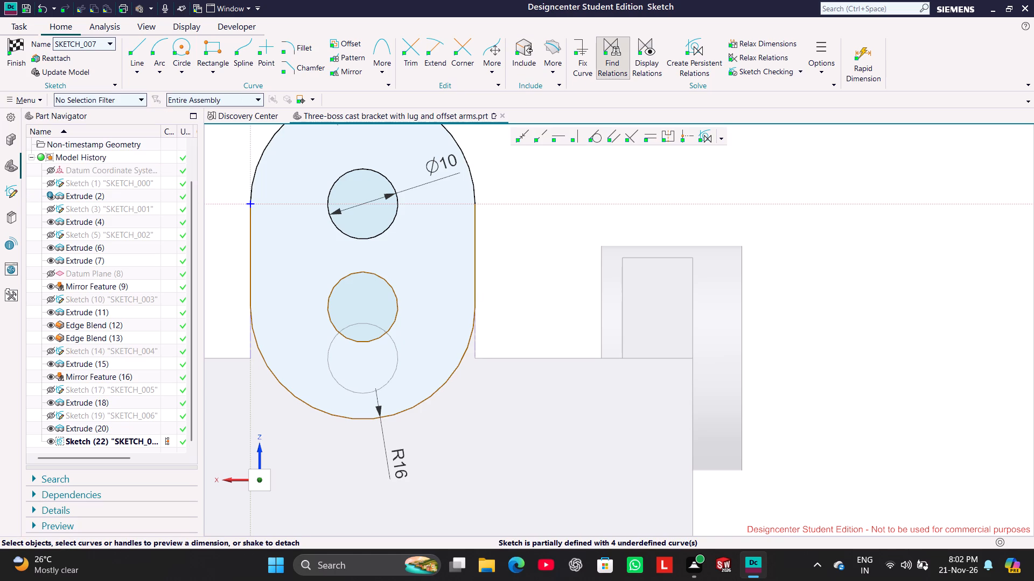
Make the lower endpoint of the profile's right side line coincident with the lower end of the included right edge.
click(515, 143)
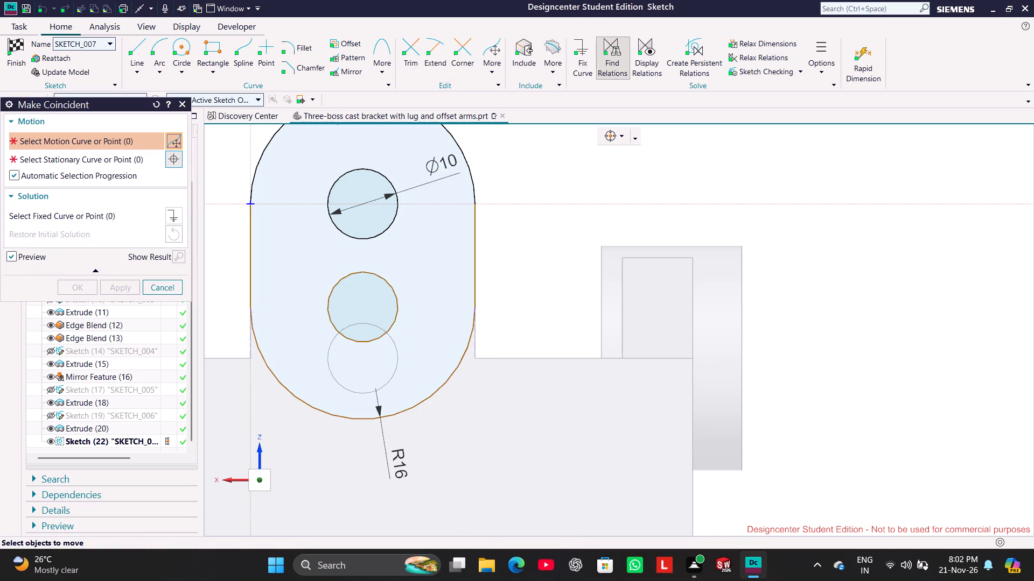
click(180, 105)
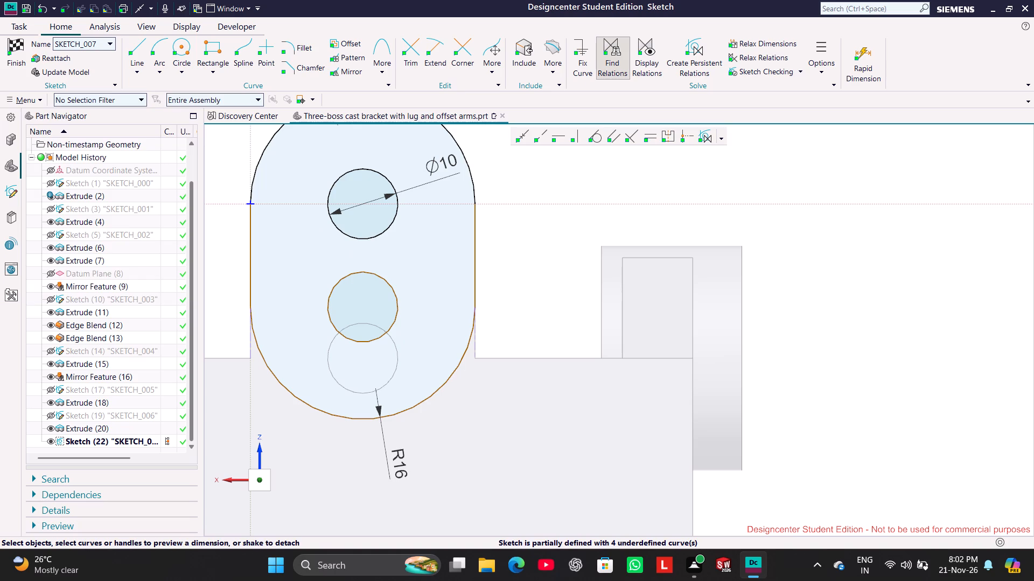
click(474, 360)
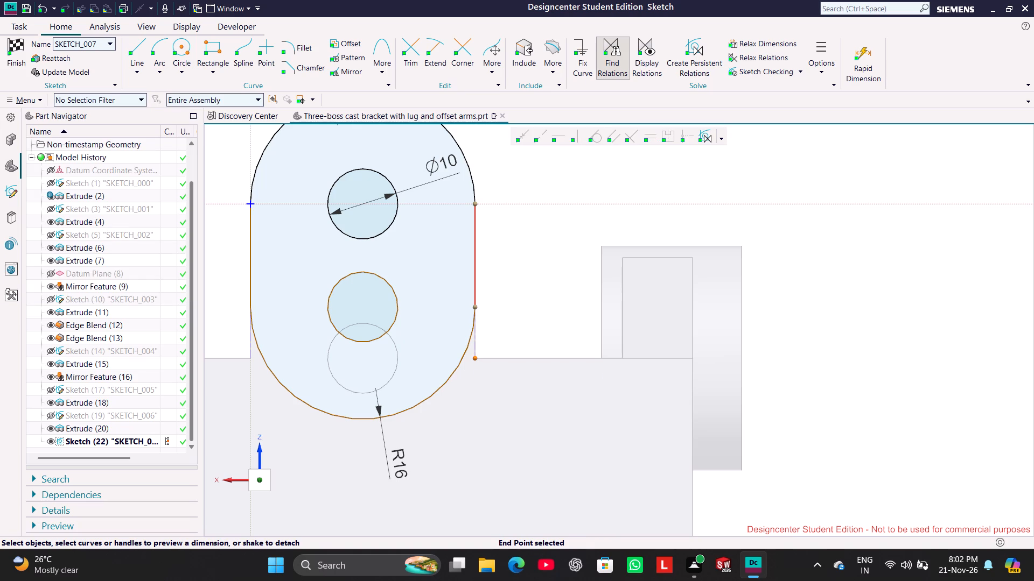
click(476, 308)
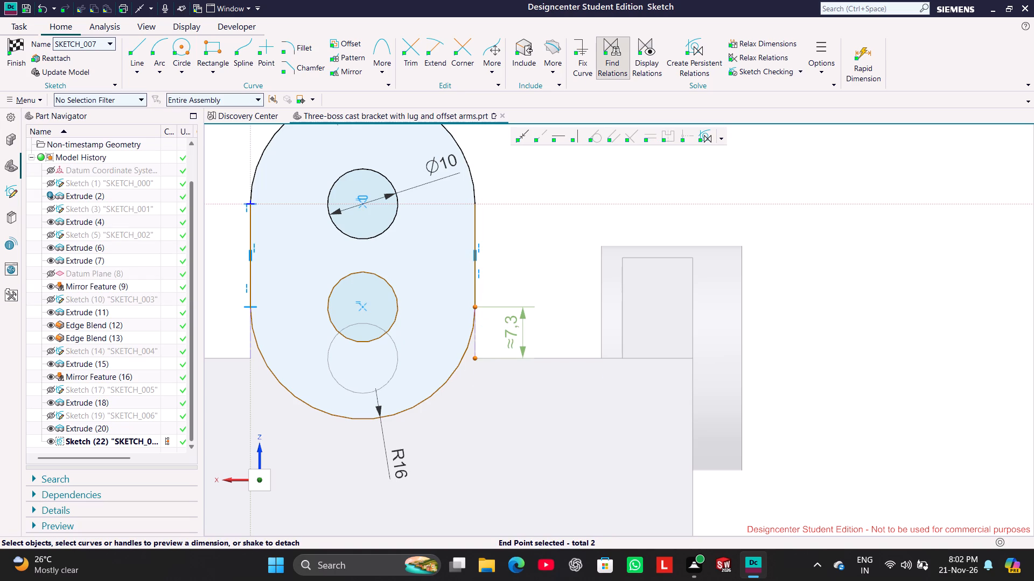
click(524, 141)
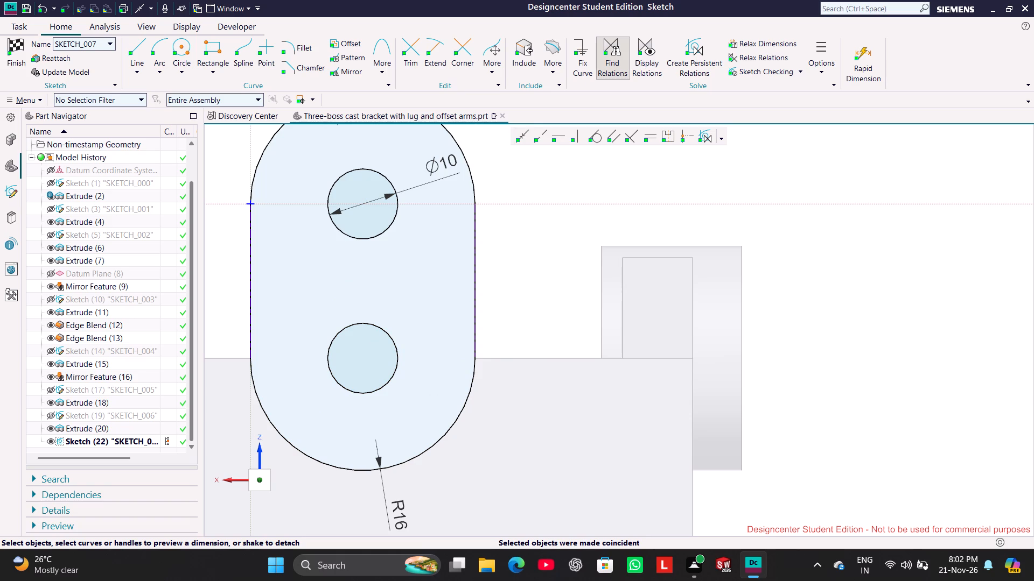
Finish the slot-shaped profile sketch and return to modeling.
scroll(520, 239, down, 3)
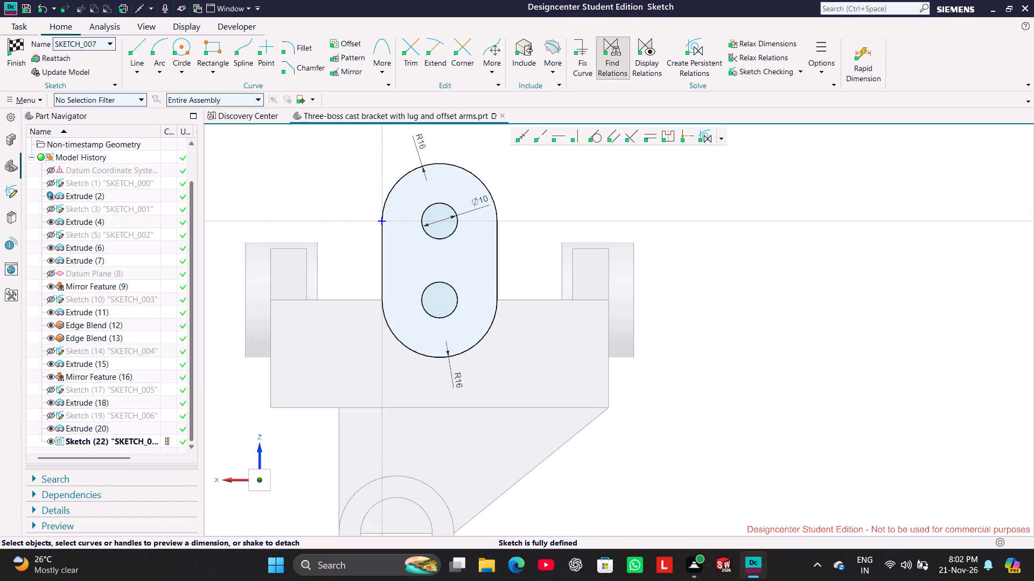
click(11, 56)
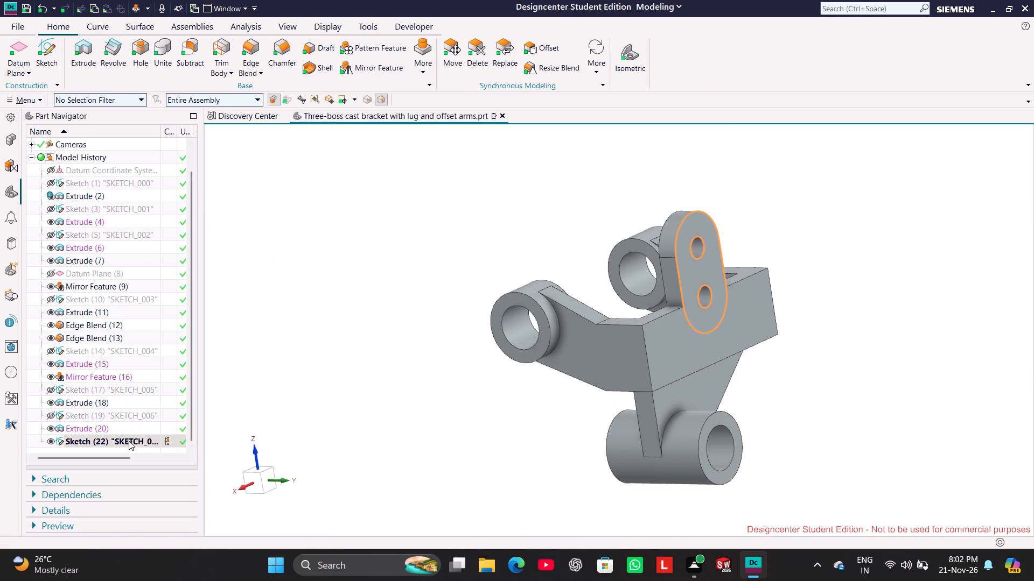
Extrude the slot-shaped profile sketch on the upright's back face 3 mm outward as a separate body, with Boolean set to None.
right_click(129, 440)
click(176, 461)
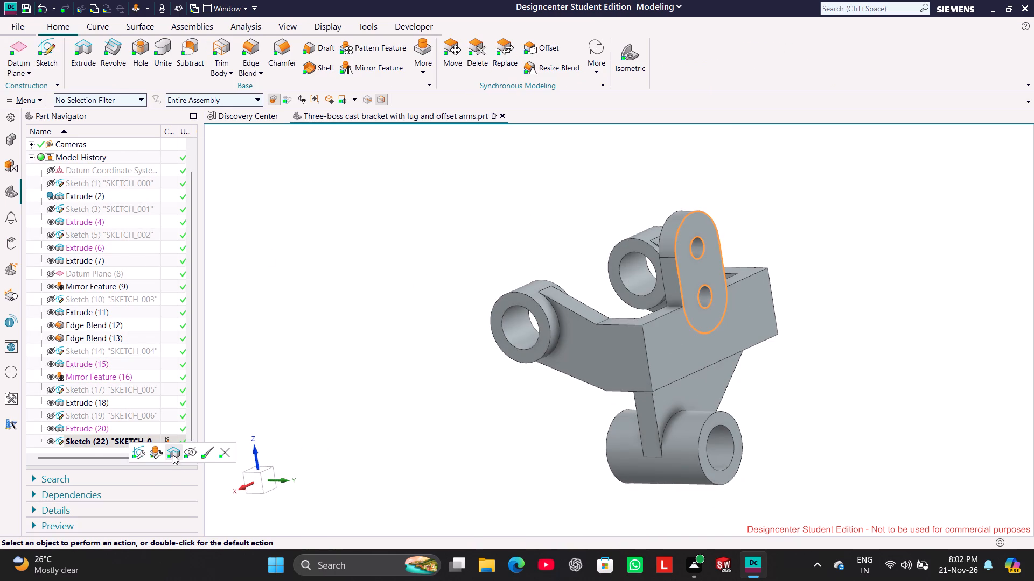
click(173, 453)
middle_drag(324, 444, 364, 447)
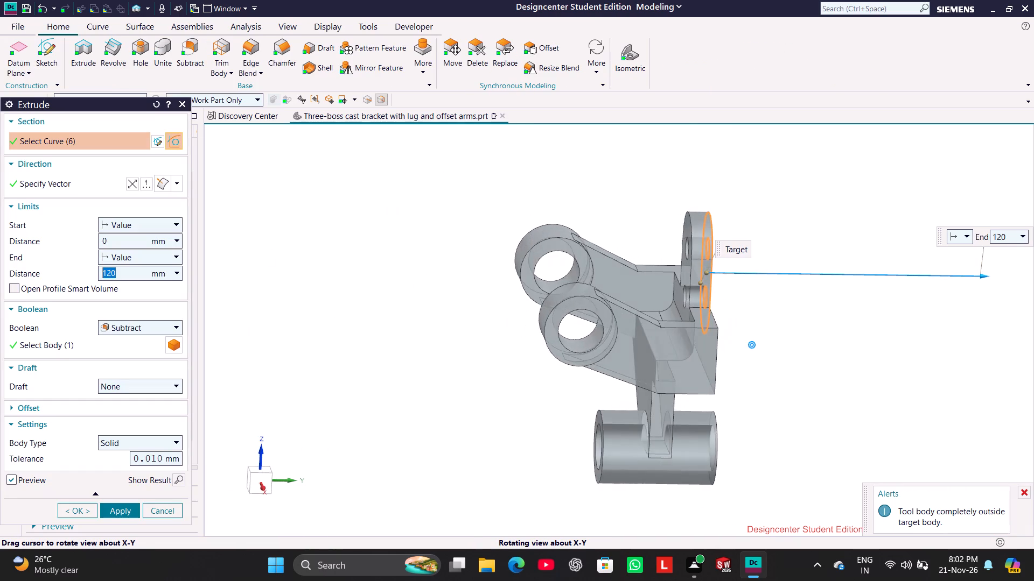
middle_drag(364, 447, 358, 447)
click(176, 327)
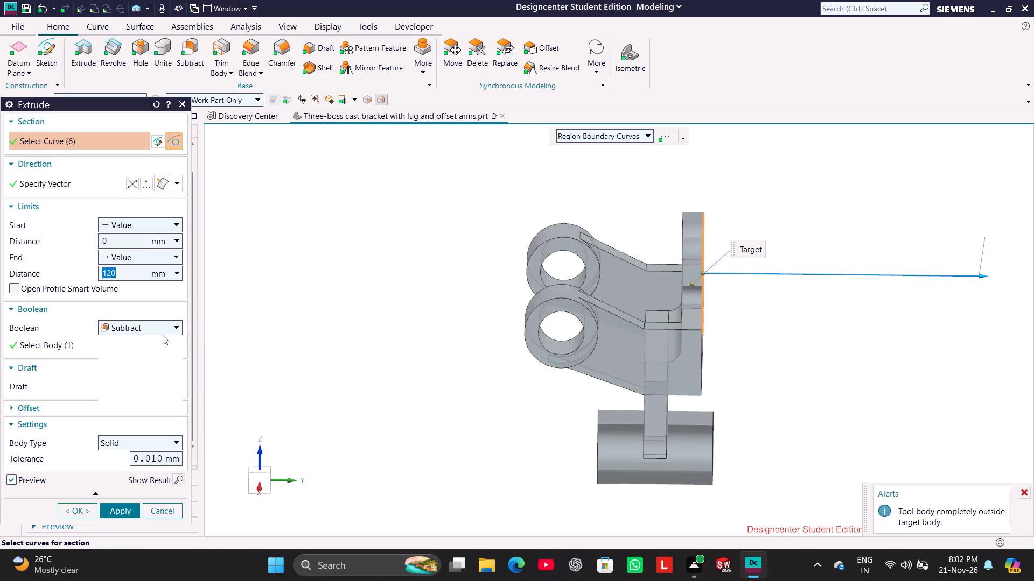
click(158, 344)
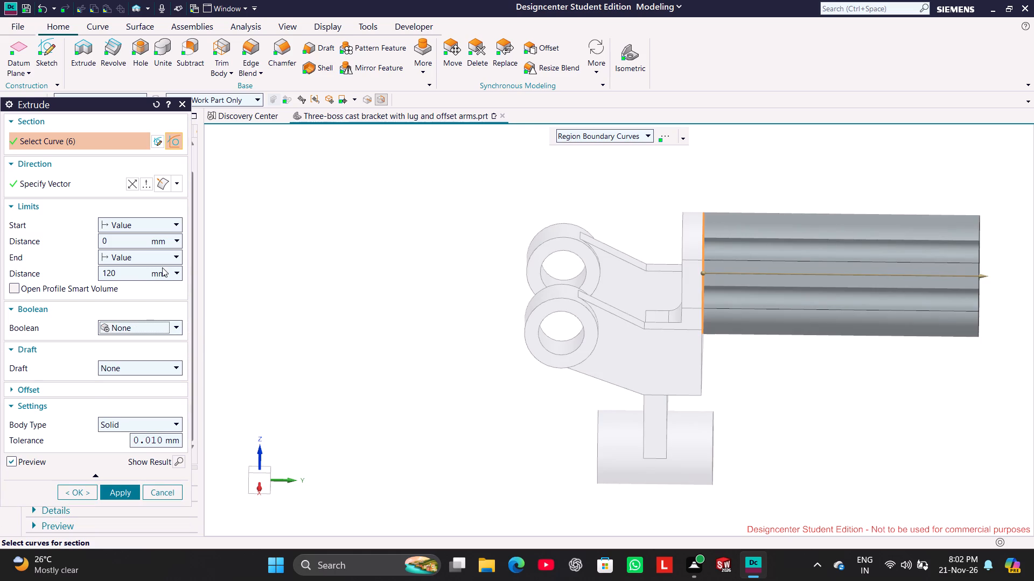
double_click(134, 269)
key(3)
key(Return)
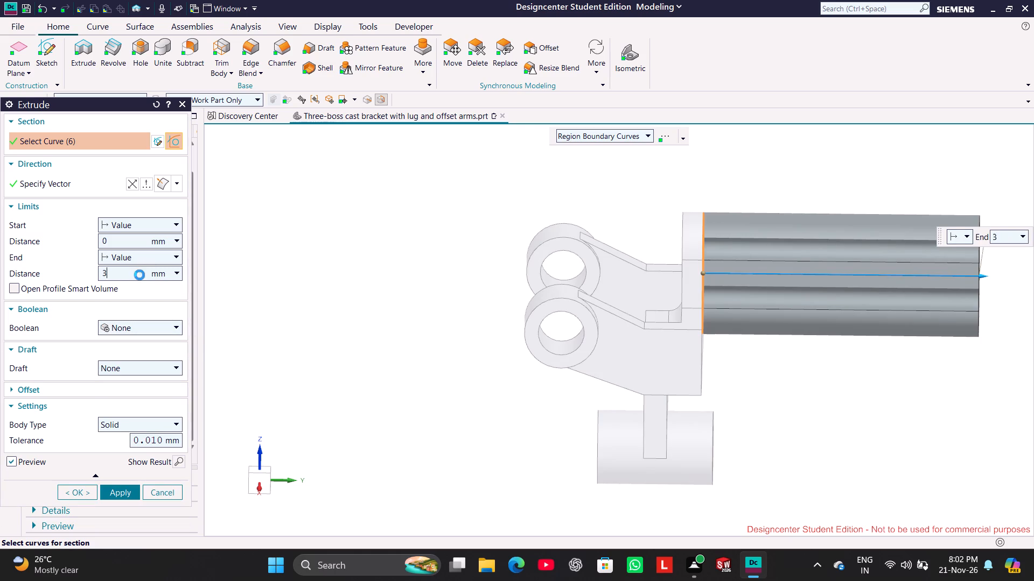
click(118, 495)
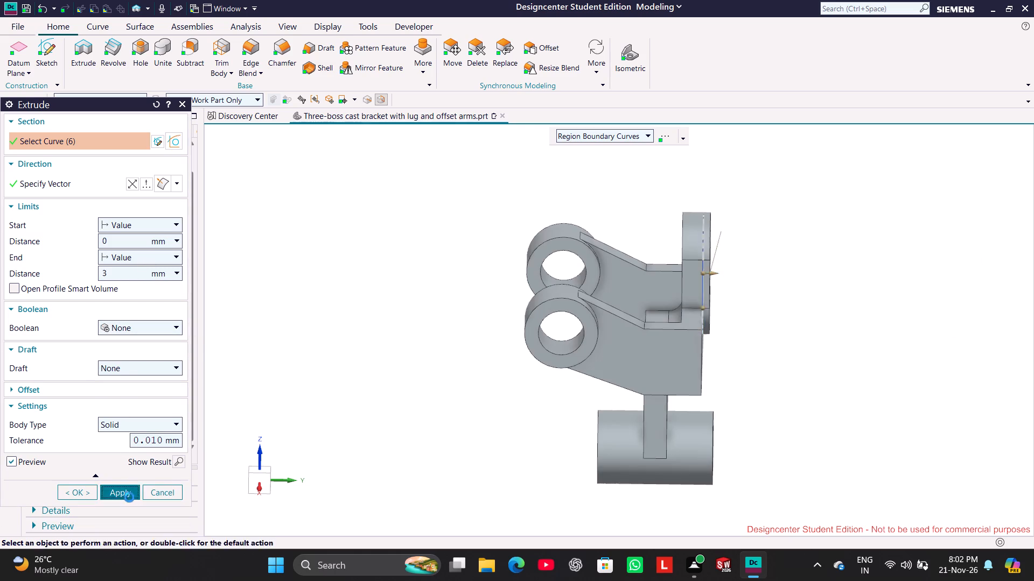
click(168, 490)
click(349, 392)
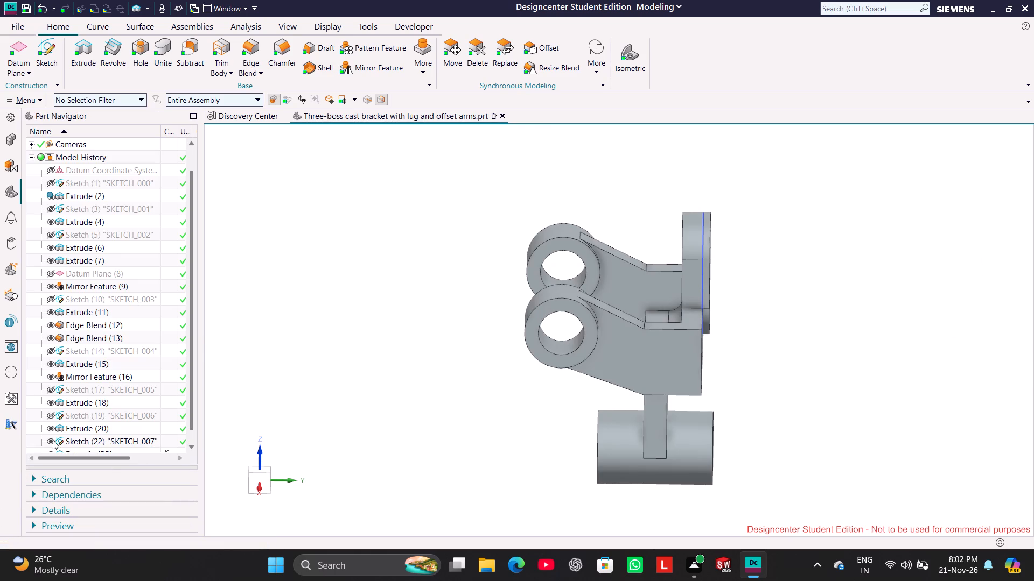
Hide the slot-shaped profile sketch used for the new plate.
click(51, 439)
drag(190, 407, 196, 447)
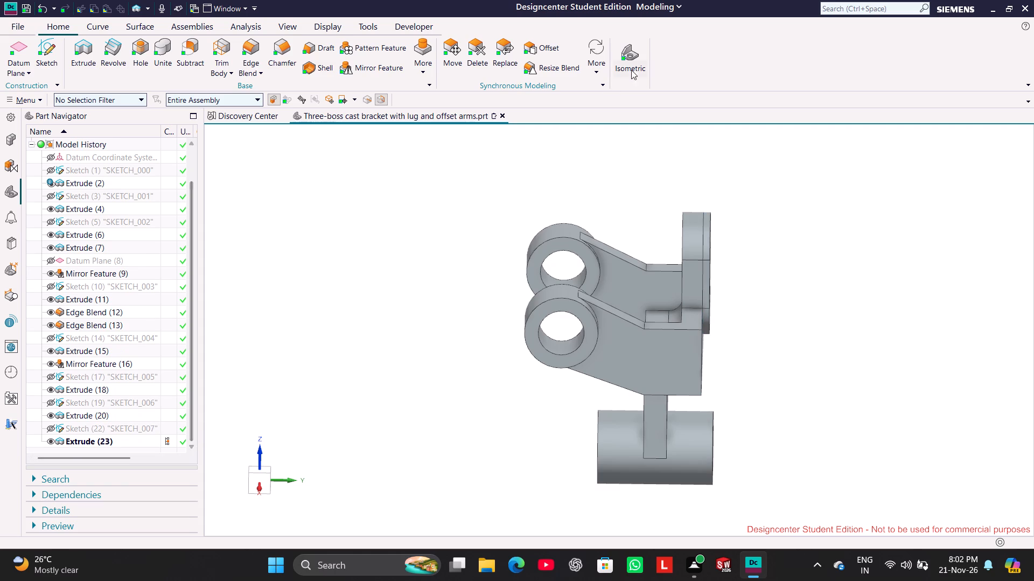
Examine the bracket and its new slot-shaped back plate from the isometric, rear and oblique views.
click(637, 51)
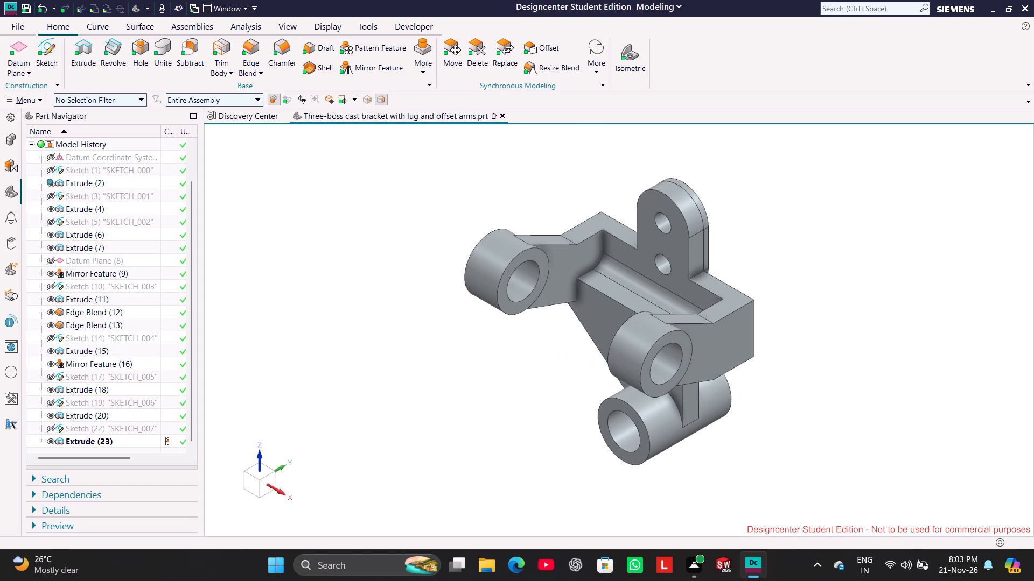
middle_drag(446, 415, 464, 413)
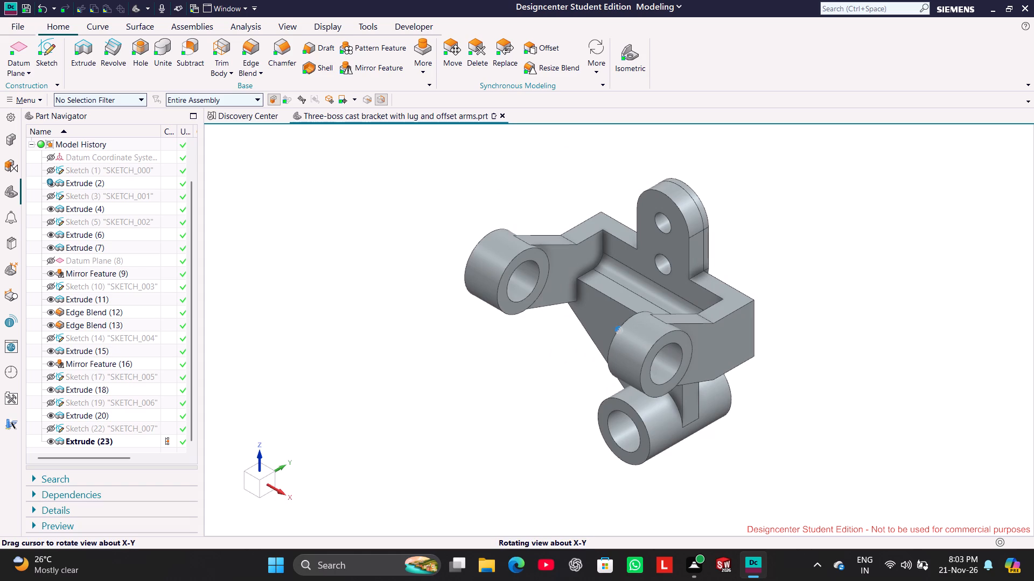
middle_drag(464, 413, 498, 408)
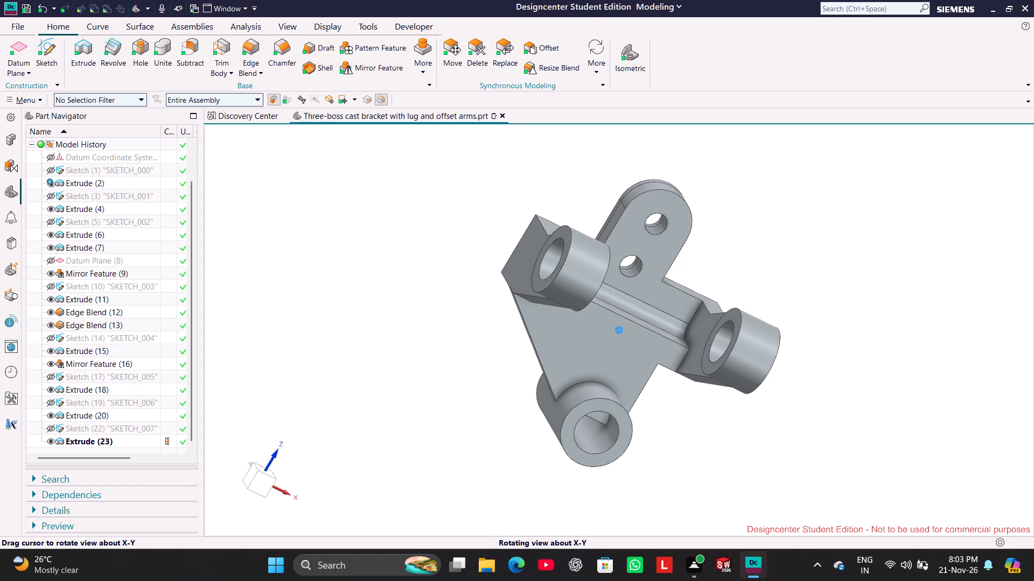
middle_drag(498, 408, 457, 378)
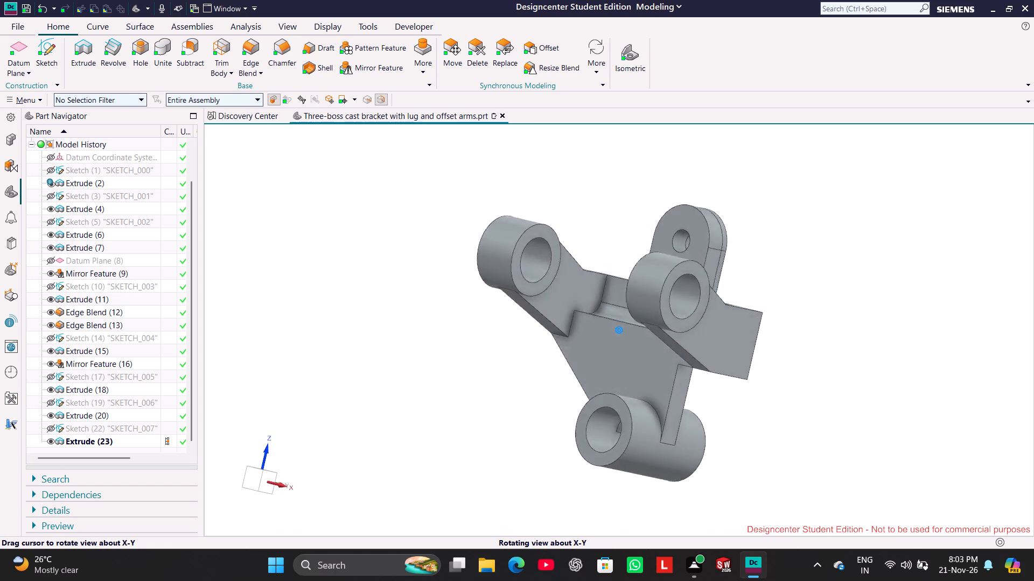
middle_drag(457, 378, 371, 328)
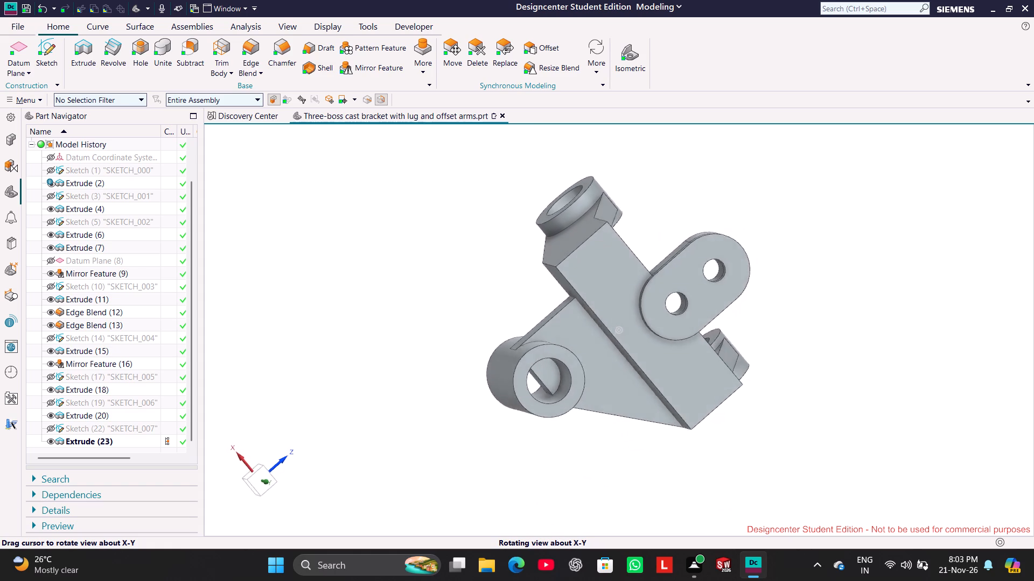
middle_drag(371, 328, 457, 399)
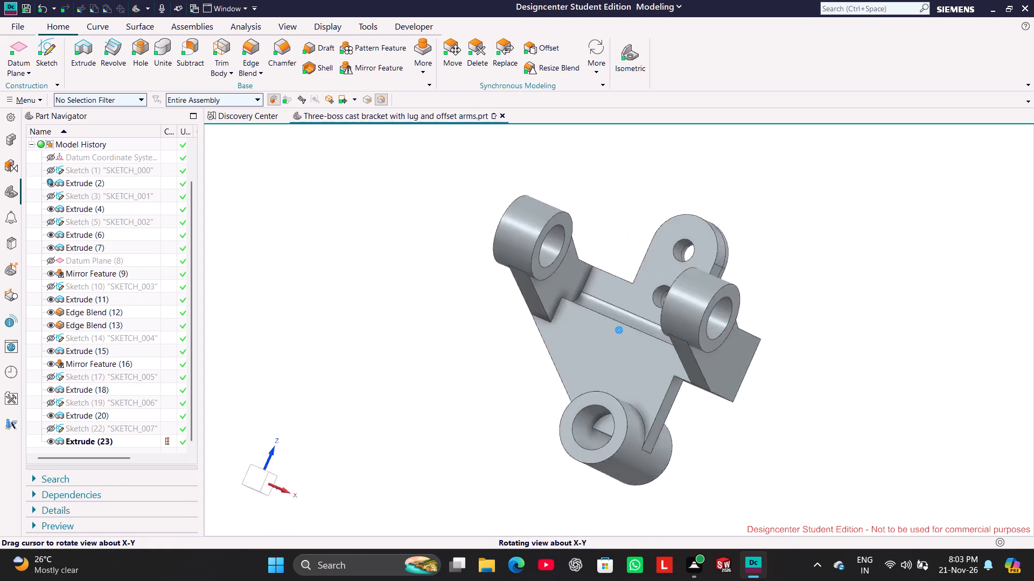
middle_drag(457, 399, 433, 401)
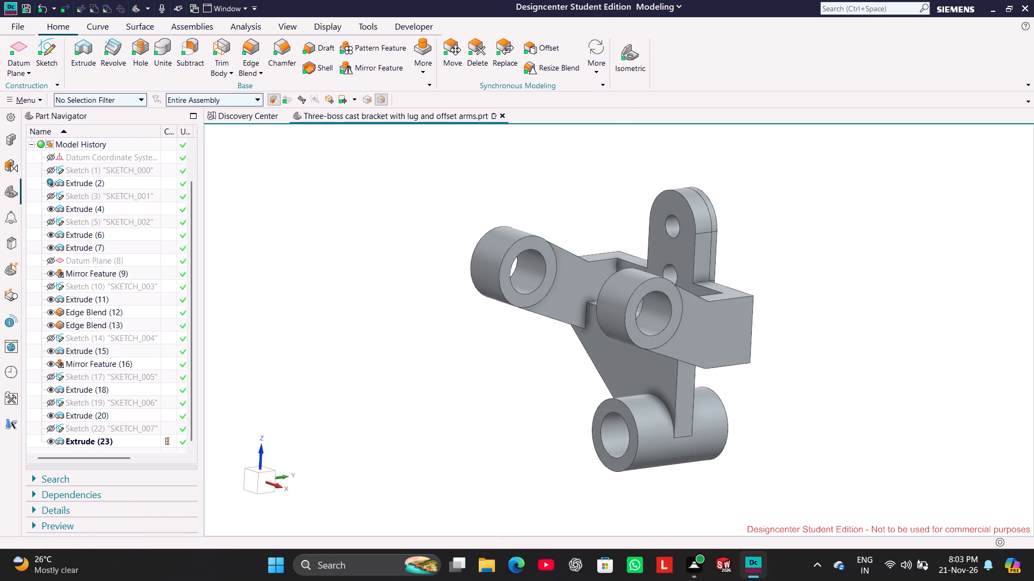
middle_drag(437, 359, 375, 346)
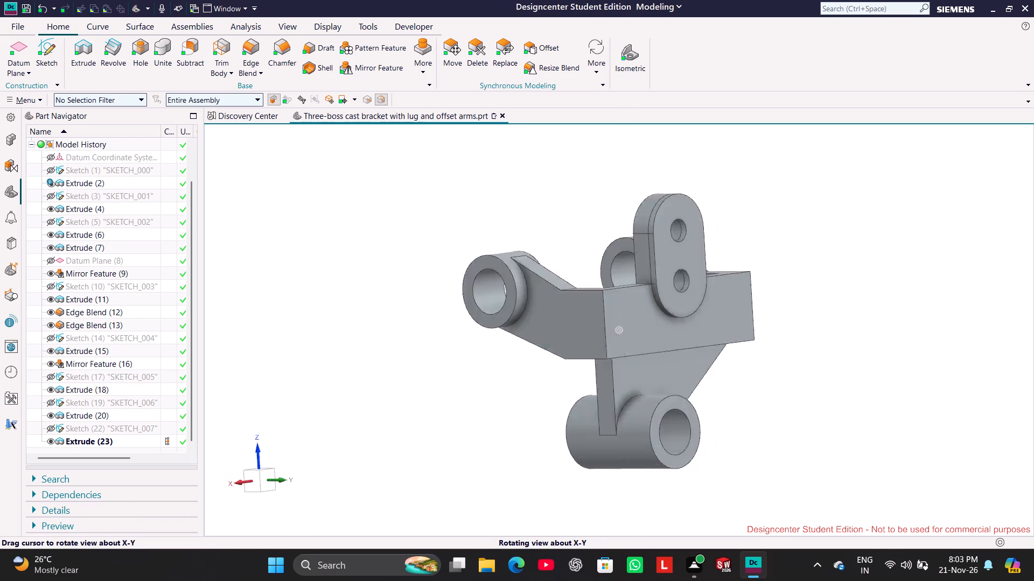
middle_drag(375, 346, 346, 345)
click(270, 485)
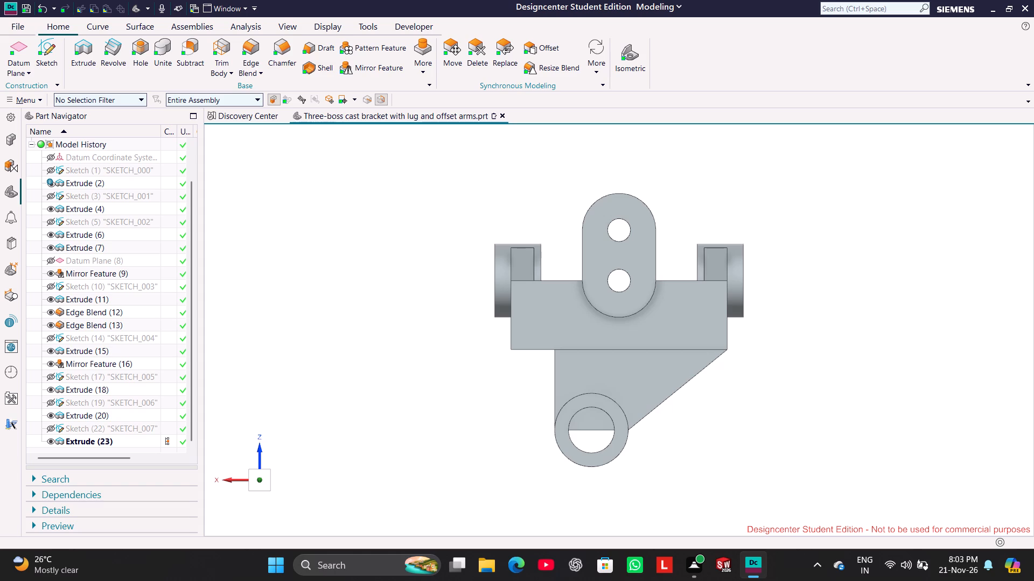
middle_drag(378, 398, 474, 415)
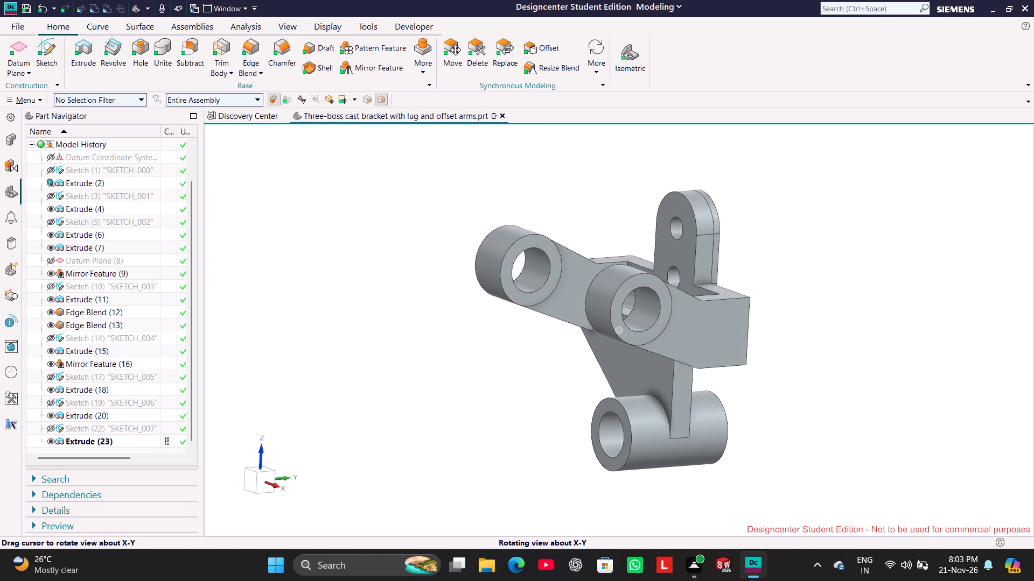
click(630, 66)
middle_drag(533, 427, 526, 427)
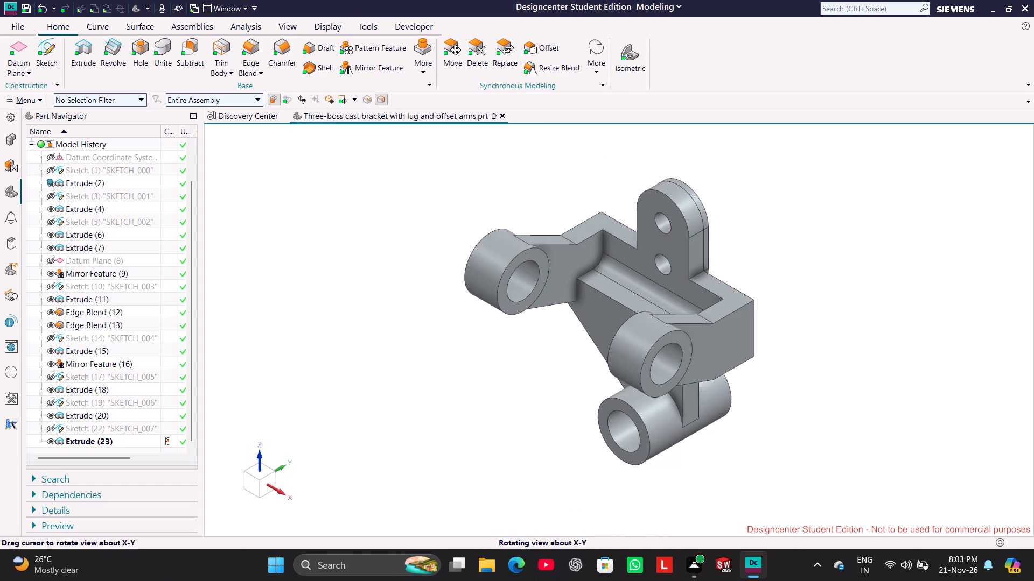
middle_drag(526, 427, 505, 412)
click(622, 59)
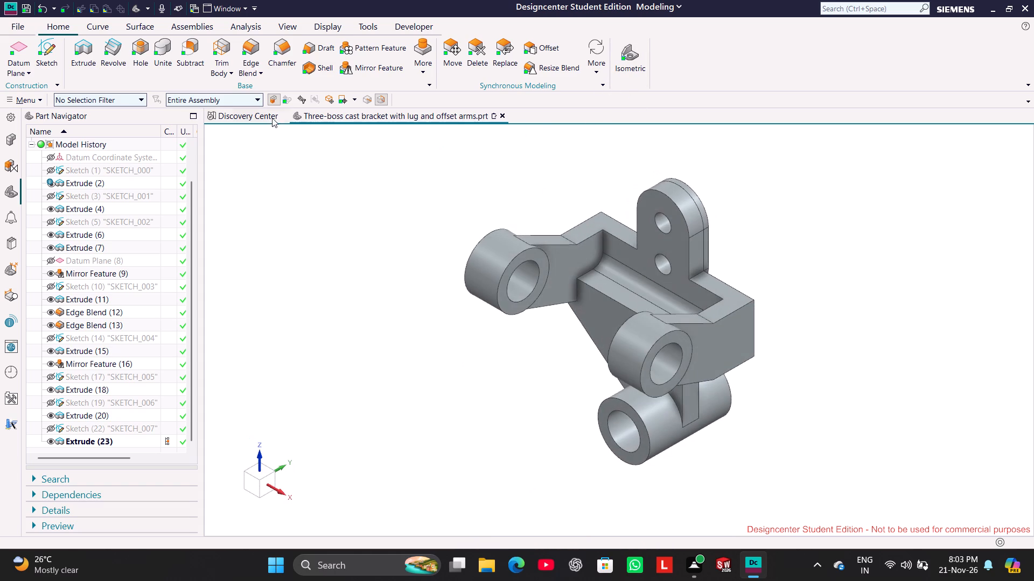
Unite the slot-shaped back plate as target with the main bracket body as tool.
click(167, 49)
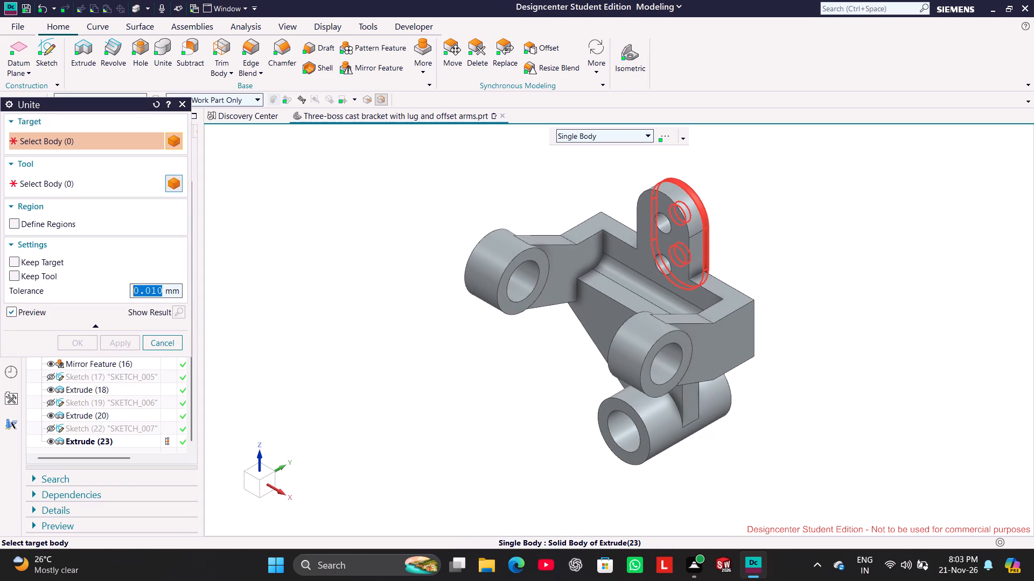
click(701, 214)
click(692, 224)
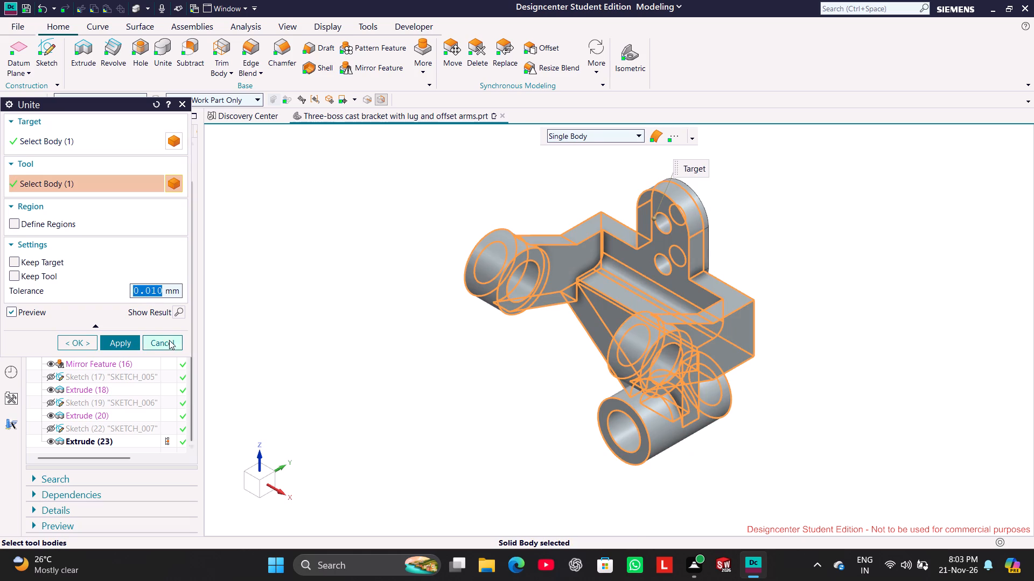
click(129, 341)
click(170, 343)
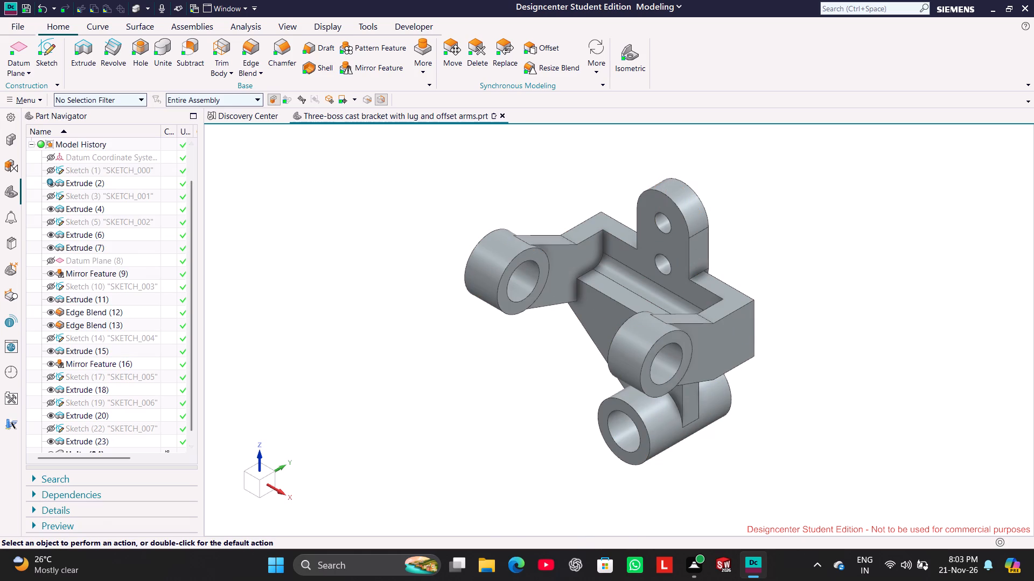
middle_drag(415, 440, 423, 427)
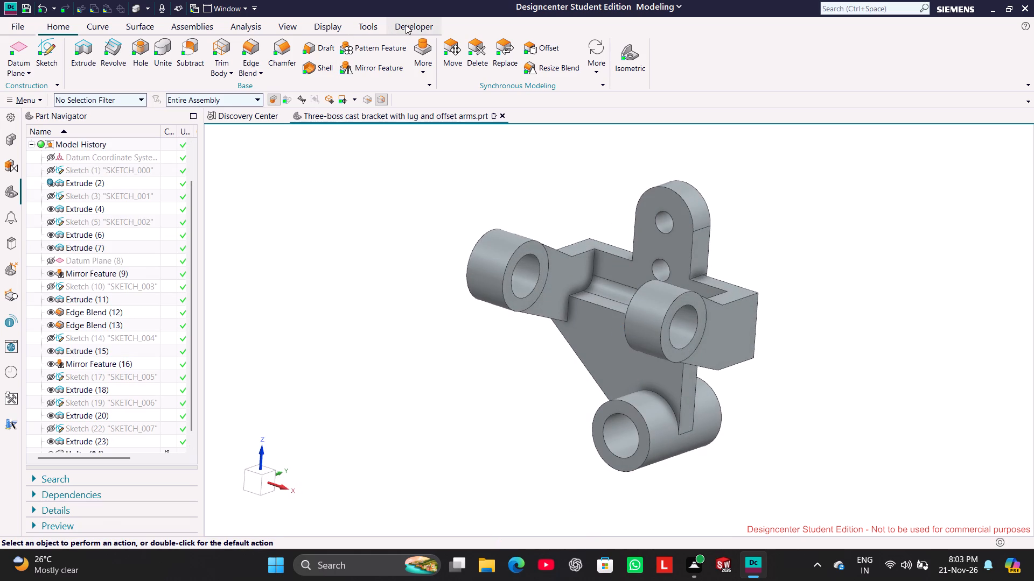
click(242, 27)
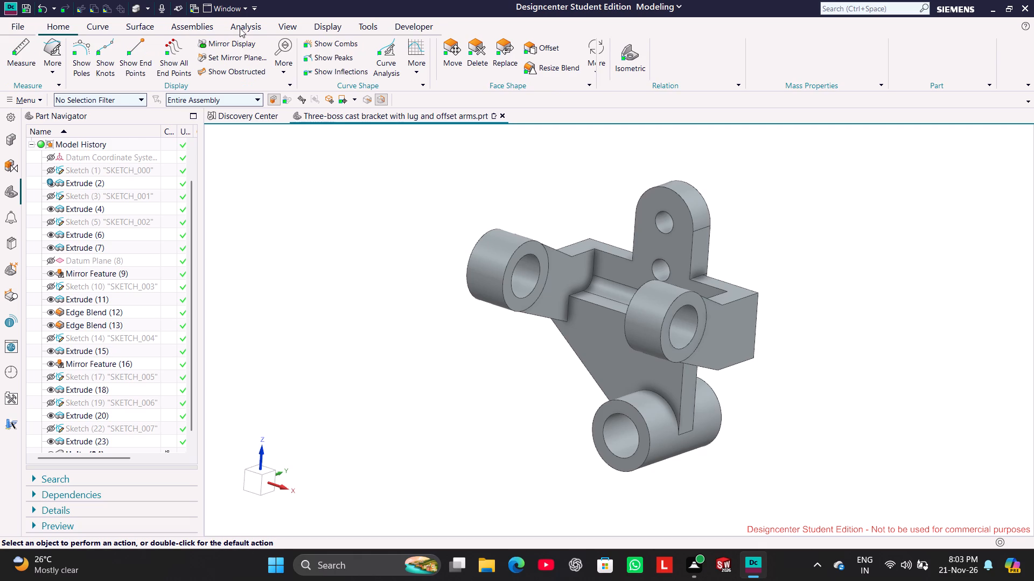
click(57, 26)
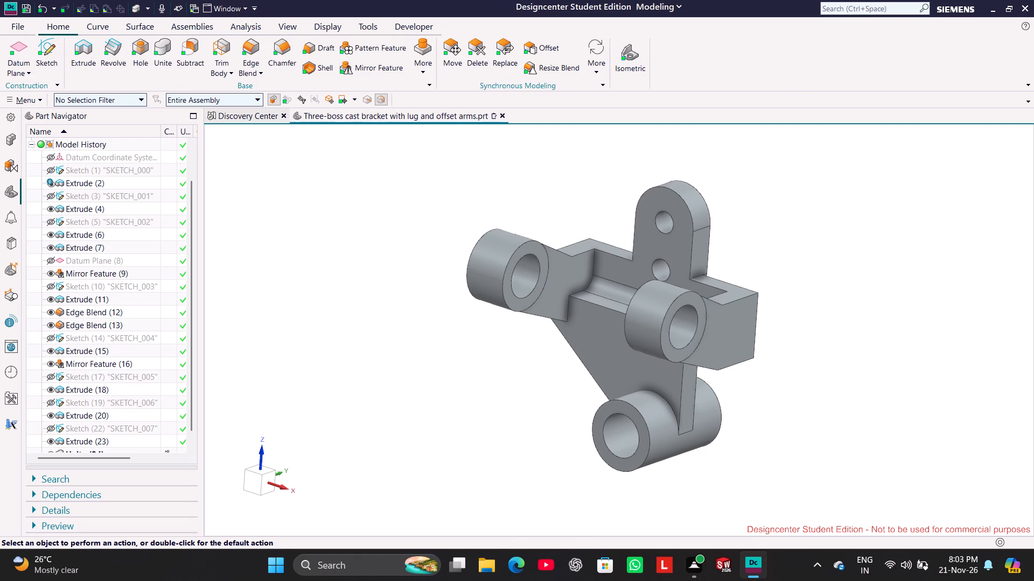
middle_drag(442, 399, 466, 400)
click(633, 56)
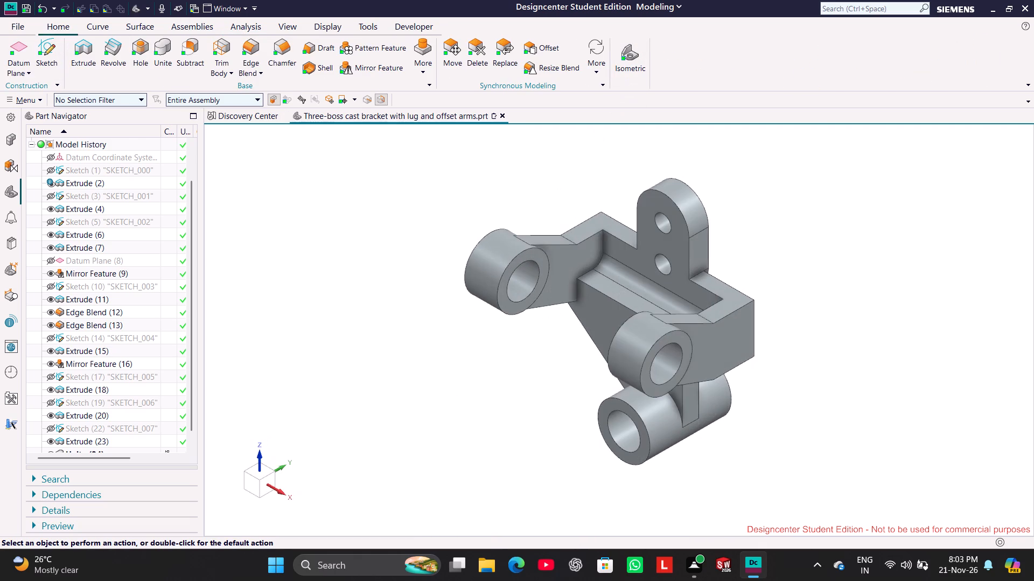
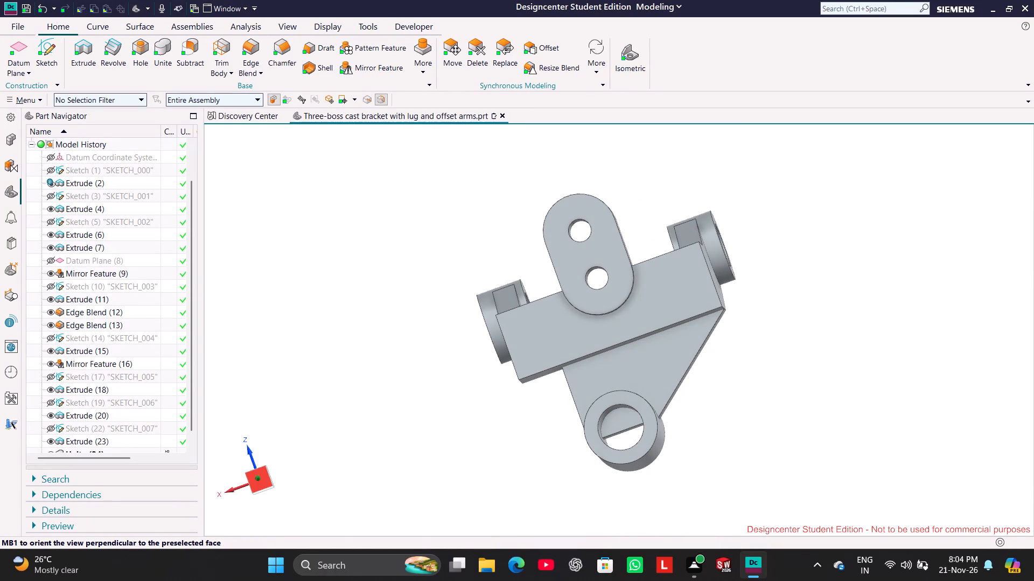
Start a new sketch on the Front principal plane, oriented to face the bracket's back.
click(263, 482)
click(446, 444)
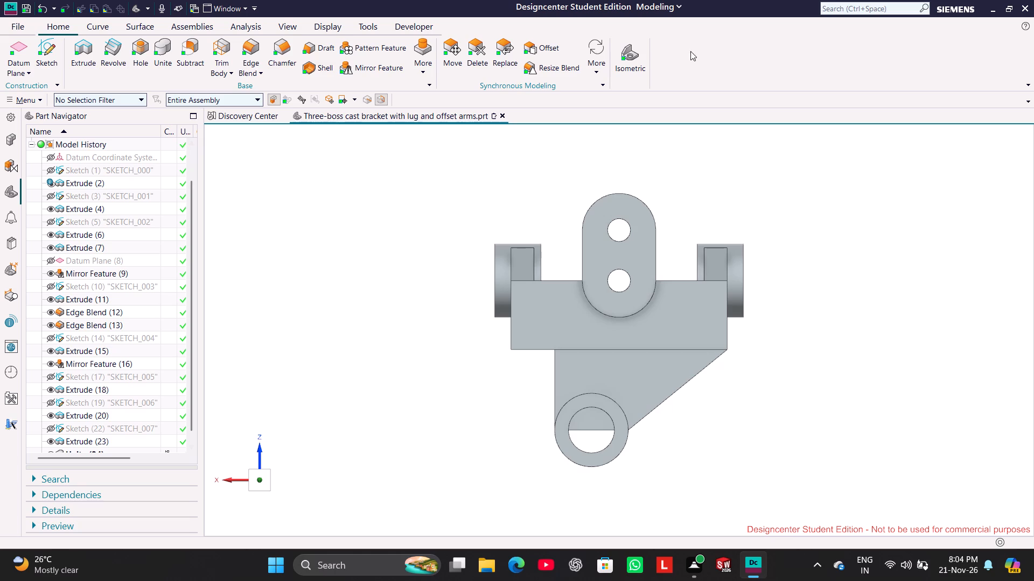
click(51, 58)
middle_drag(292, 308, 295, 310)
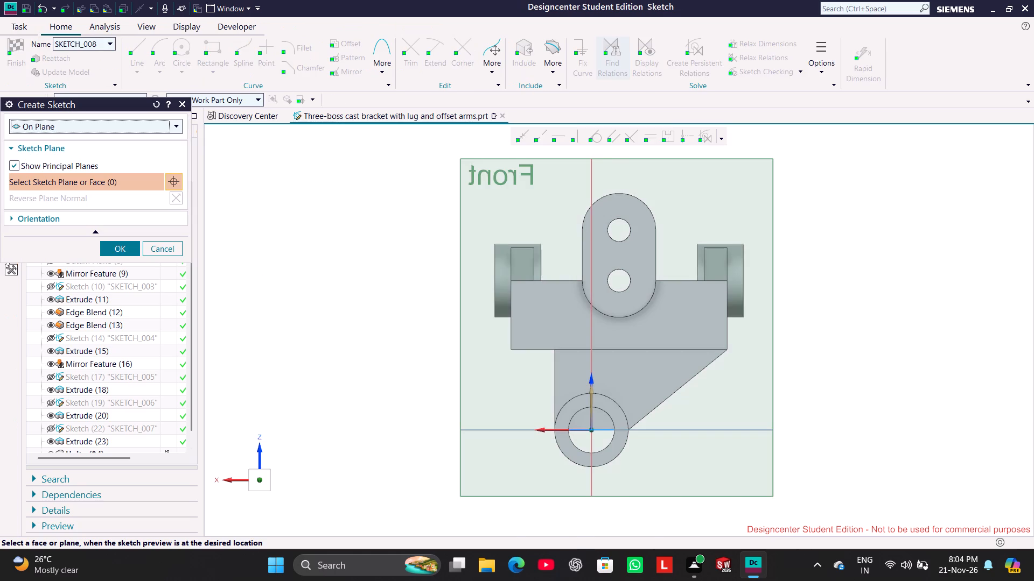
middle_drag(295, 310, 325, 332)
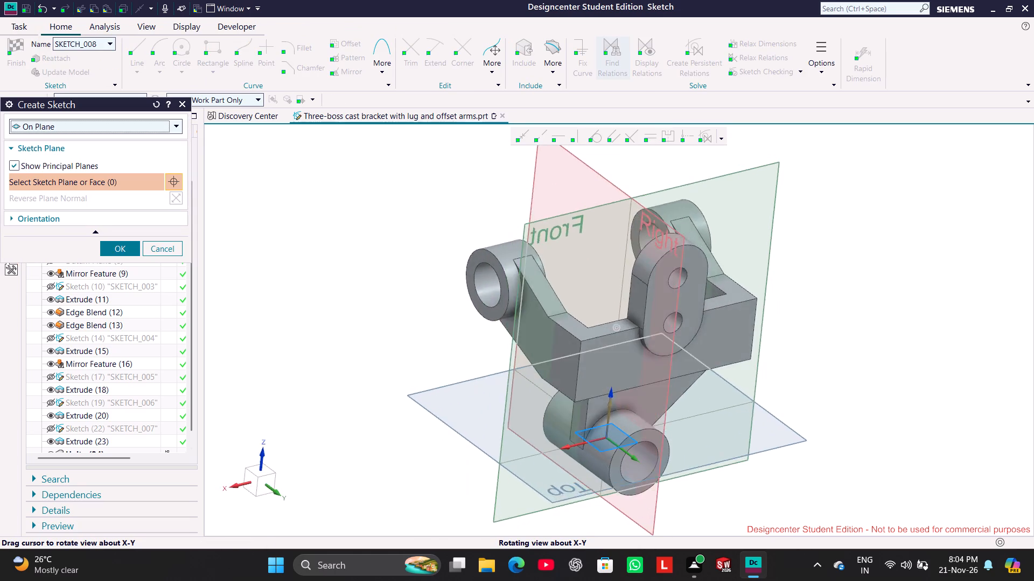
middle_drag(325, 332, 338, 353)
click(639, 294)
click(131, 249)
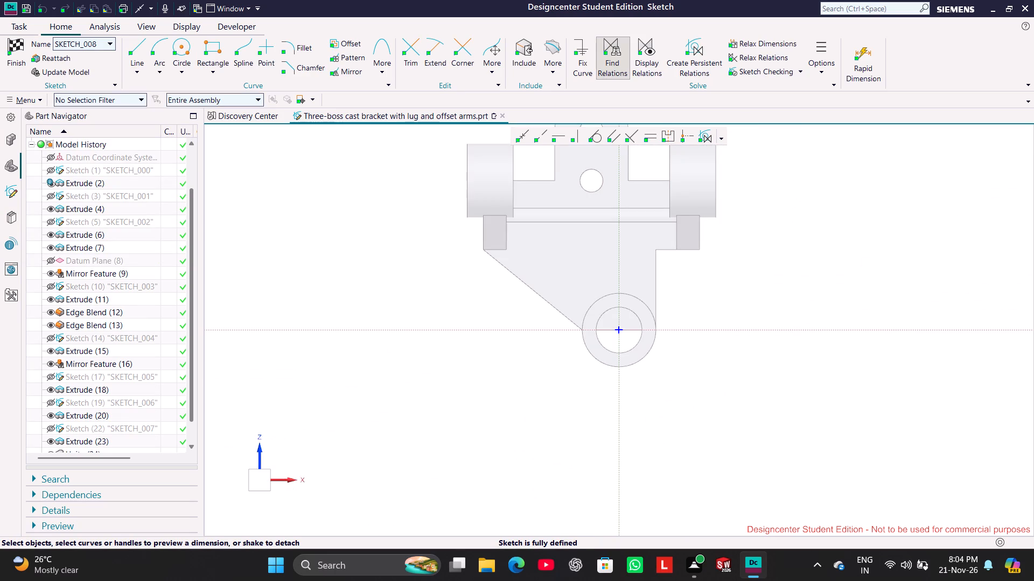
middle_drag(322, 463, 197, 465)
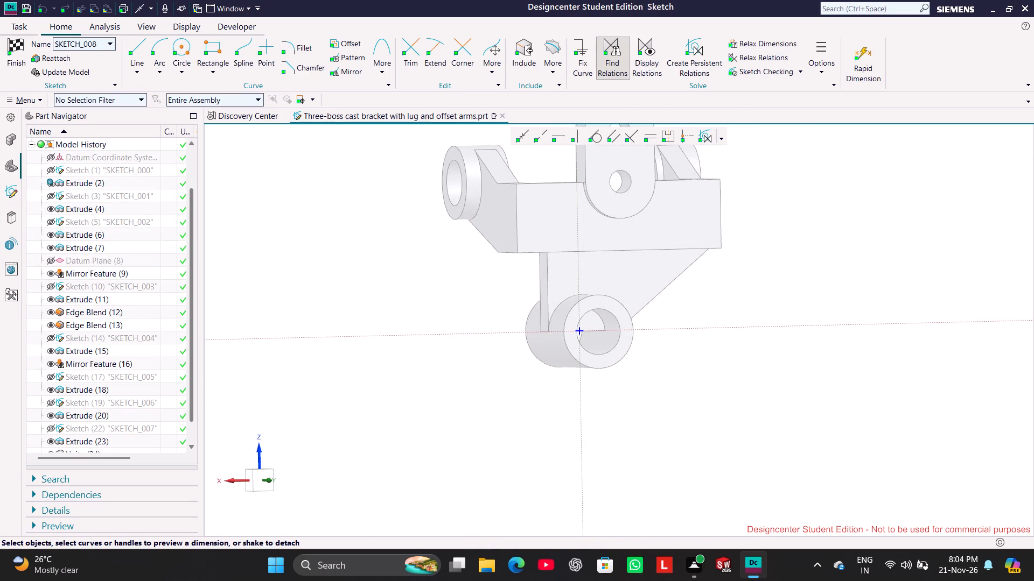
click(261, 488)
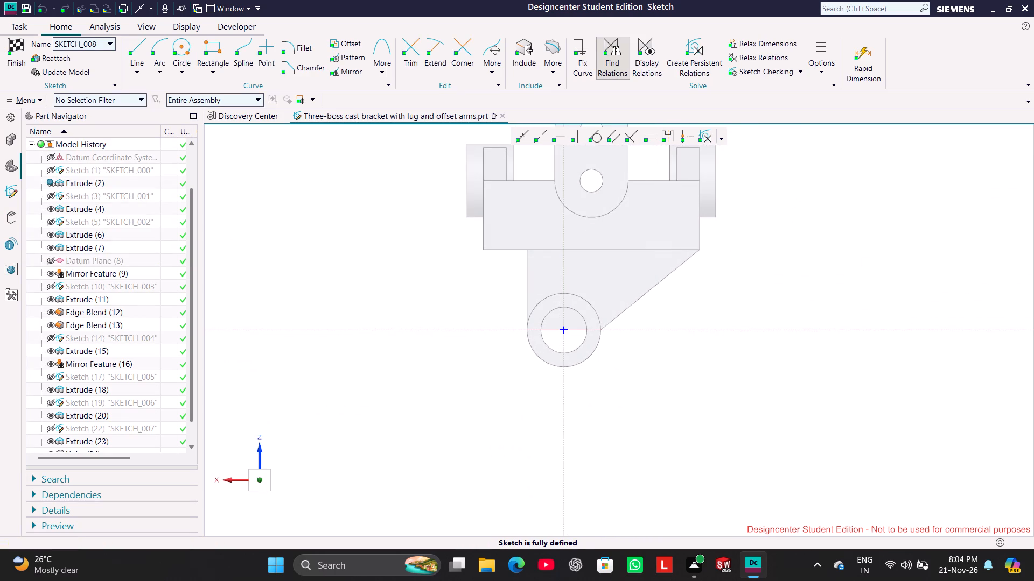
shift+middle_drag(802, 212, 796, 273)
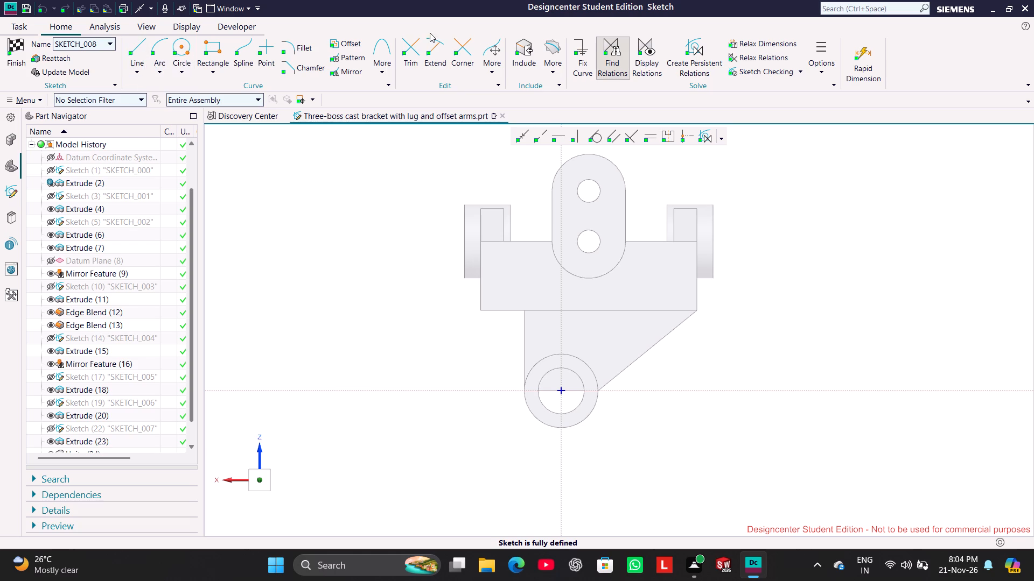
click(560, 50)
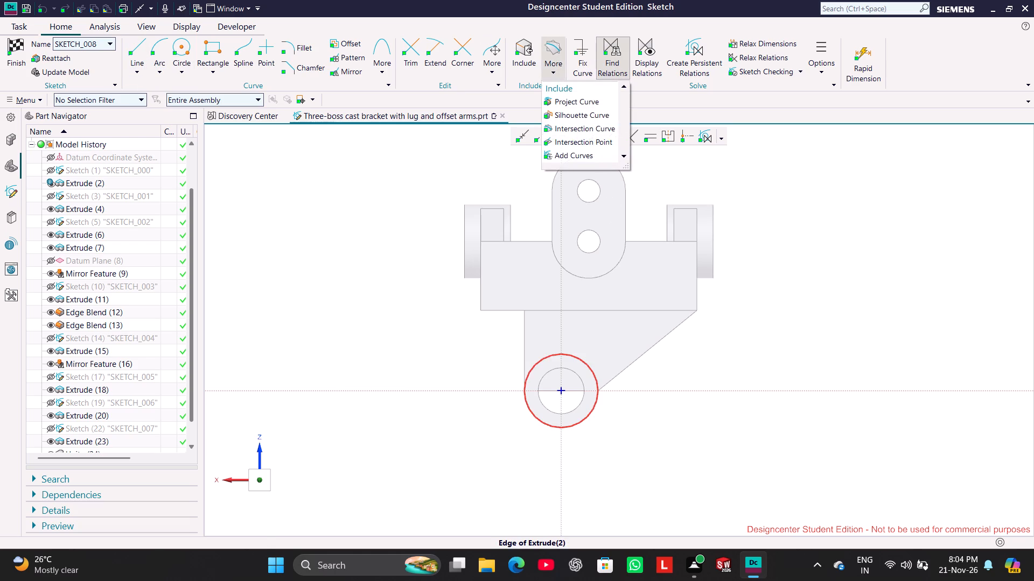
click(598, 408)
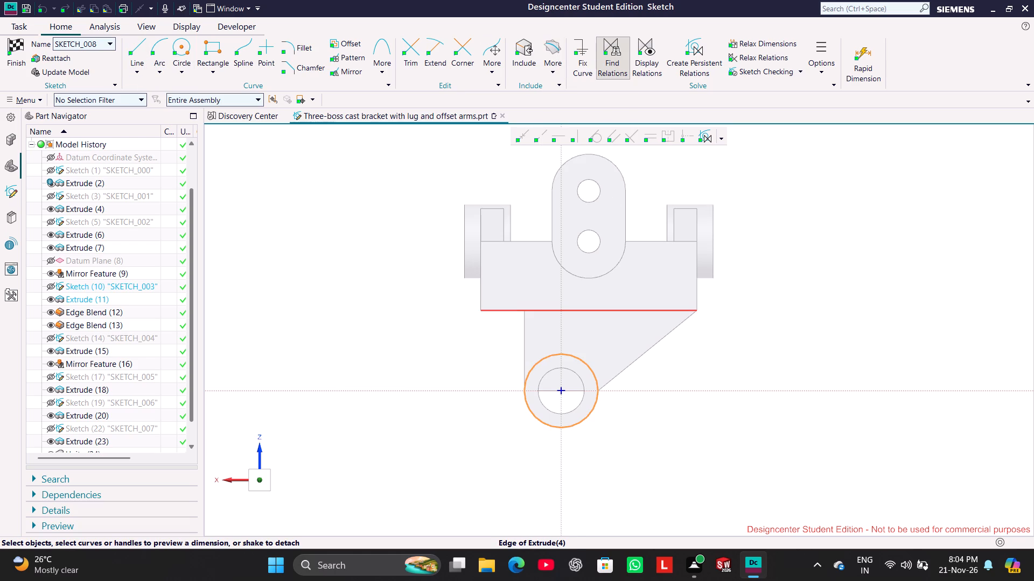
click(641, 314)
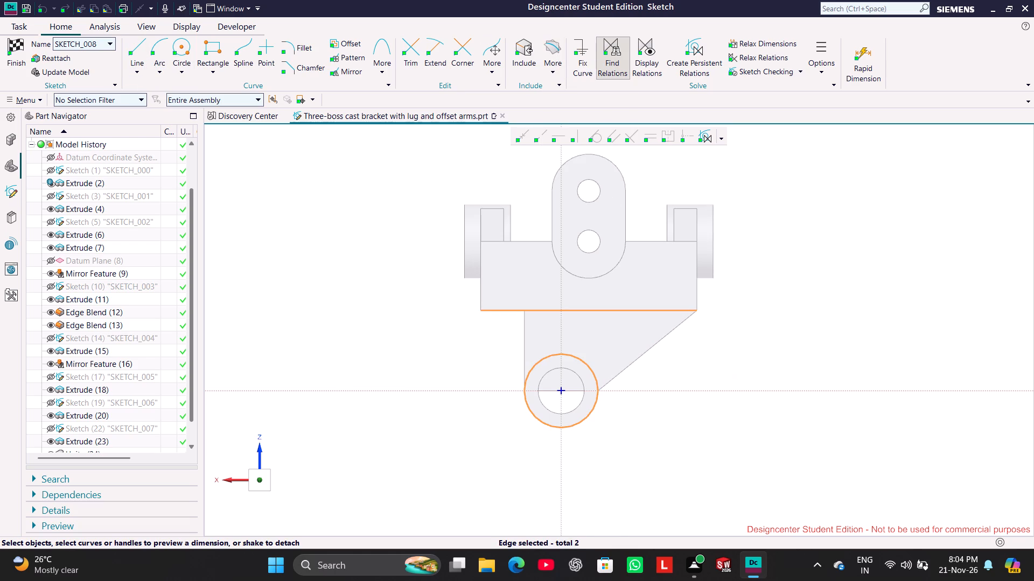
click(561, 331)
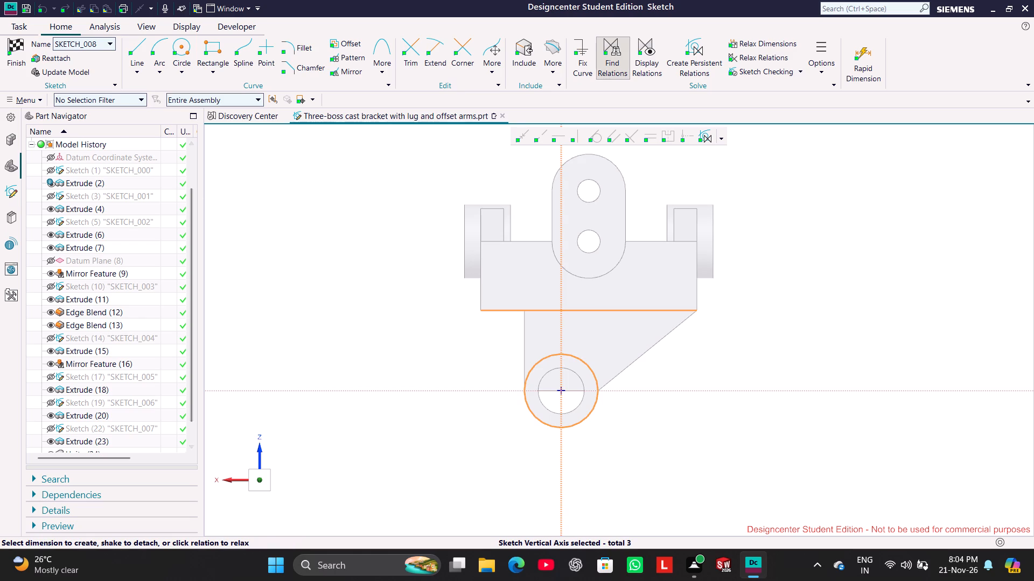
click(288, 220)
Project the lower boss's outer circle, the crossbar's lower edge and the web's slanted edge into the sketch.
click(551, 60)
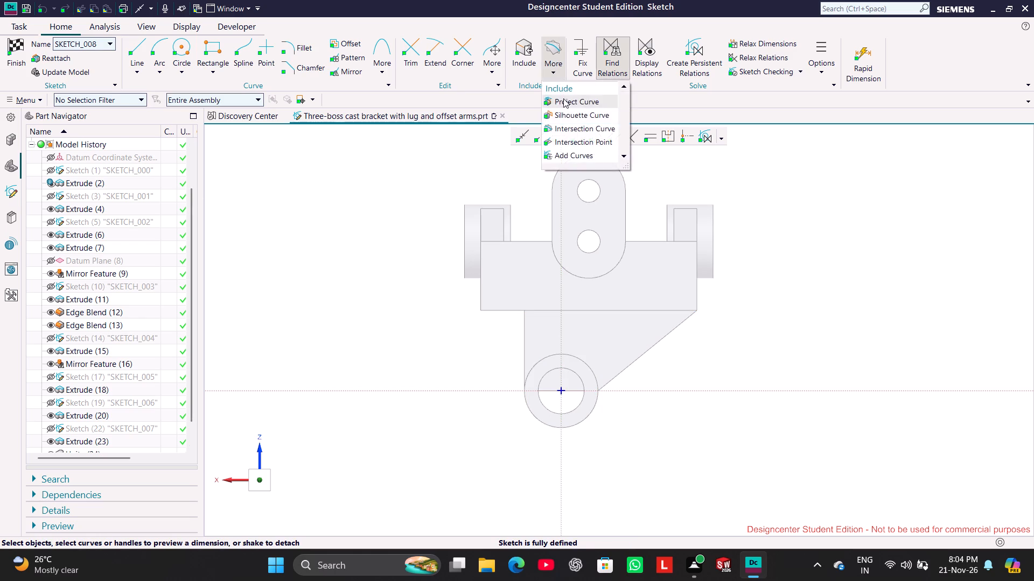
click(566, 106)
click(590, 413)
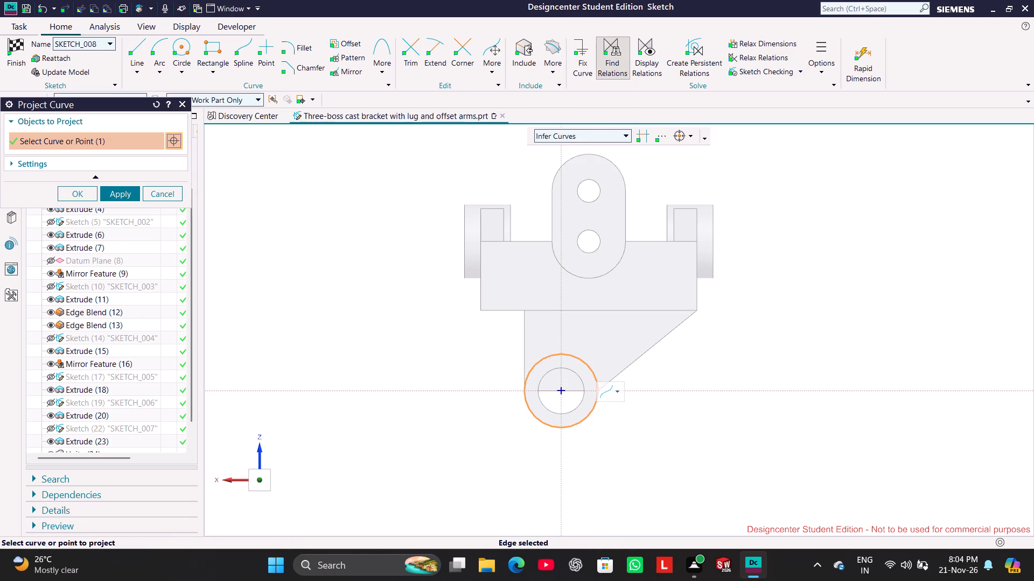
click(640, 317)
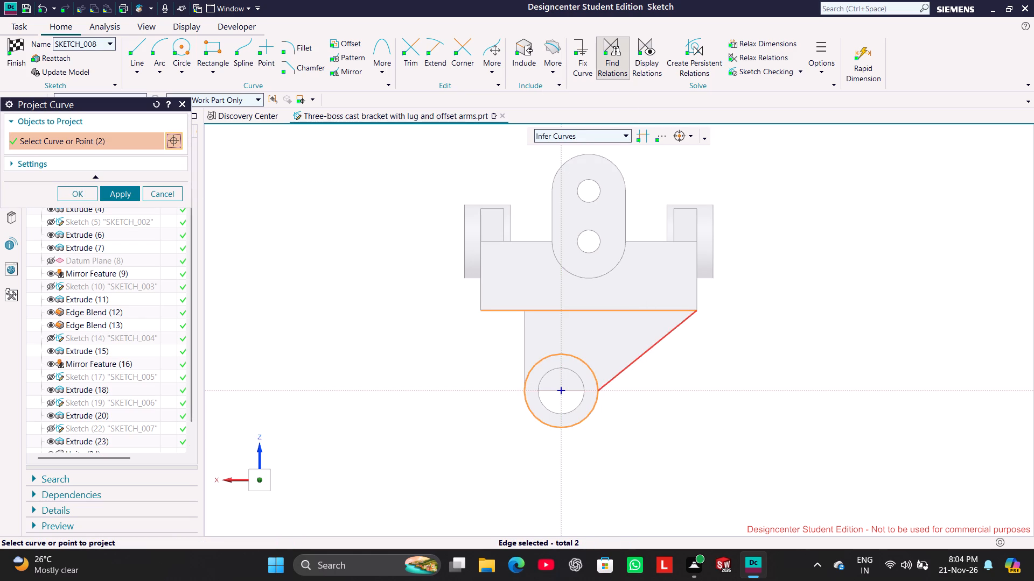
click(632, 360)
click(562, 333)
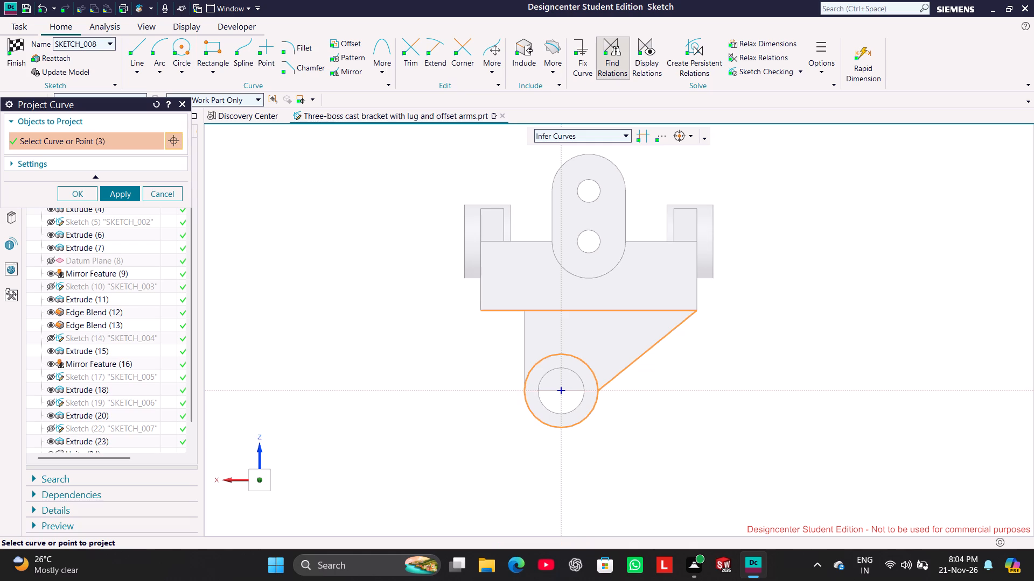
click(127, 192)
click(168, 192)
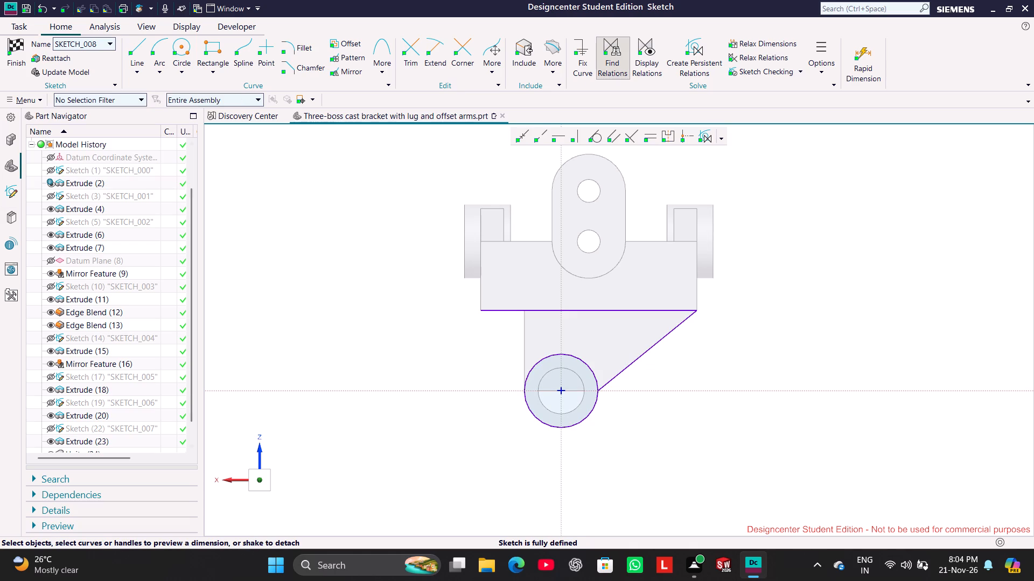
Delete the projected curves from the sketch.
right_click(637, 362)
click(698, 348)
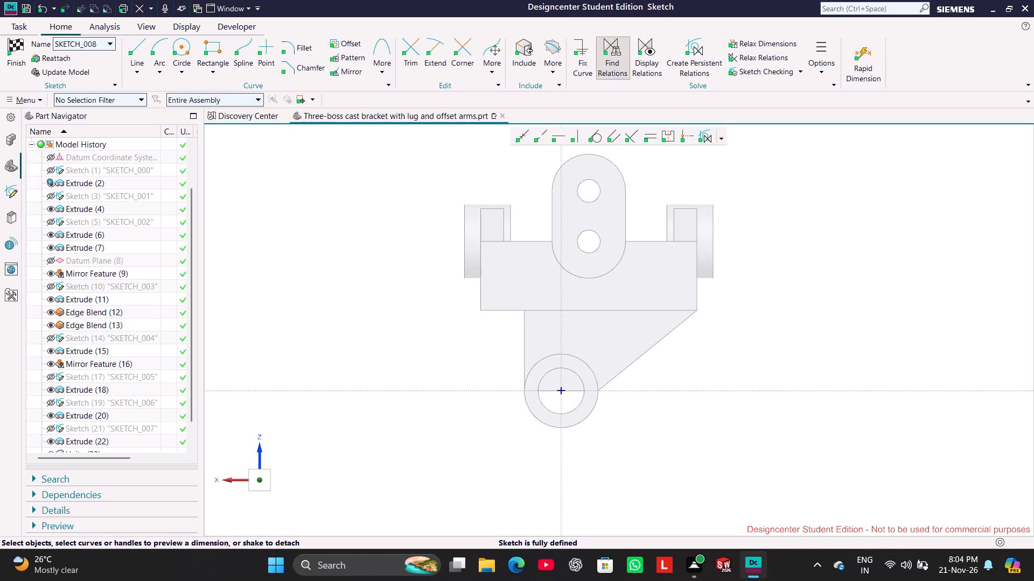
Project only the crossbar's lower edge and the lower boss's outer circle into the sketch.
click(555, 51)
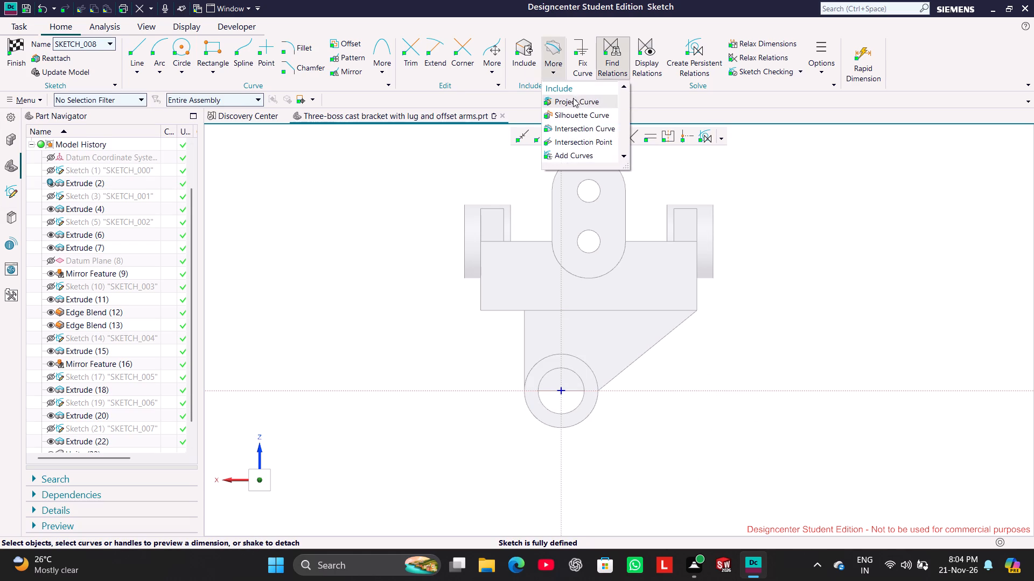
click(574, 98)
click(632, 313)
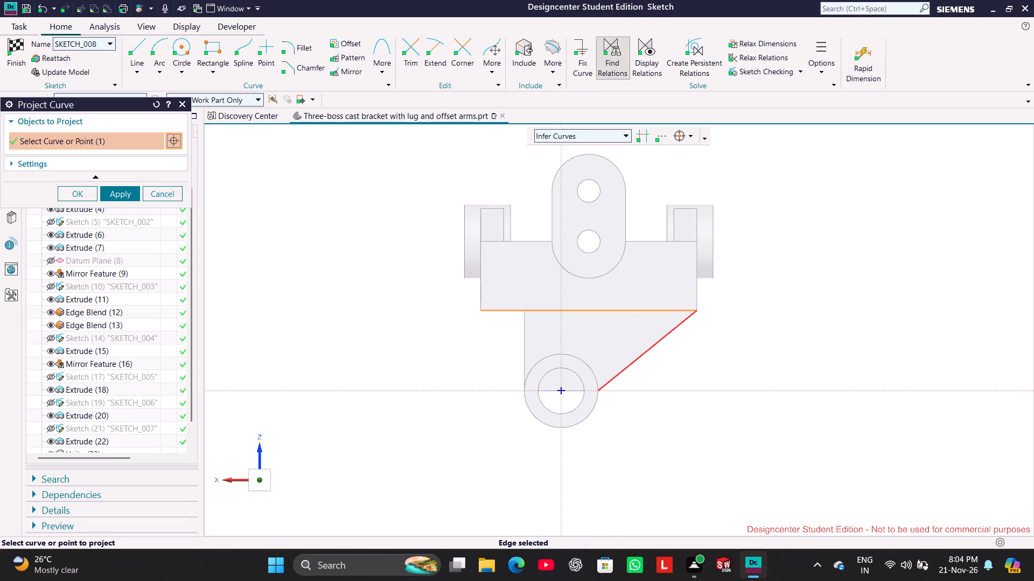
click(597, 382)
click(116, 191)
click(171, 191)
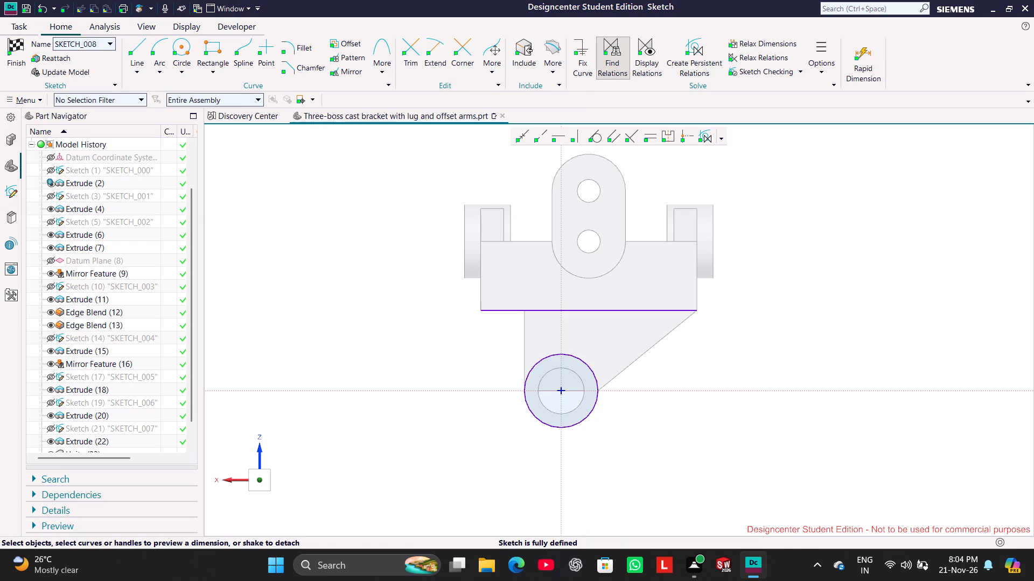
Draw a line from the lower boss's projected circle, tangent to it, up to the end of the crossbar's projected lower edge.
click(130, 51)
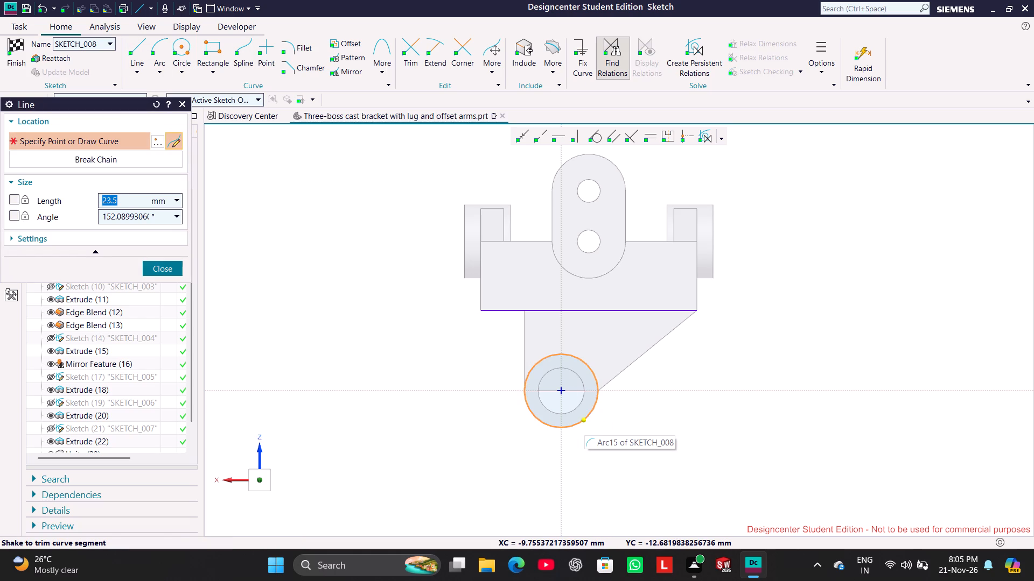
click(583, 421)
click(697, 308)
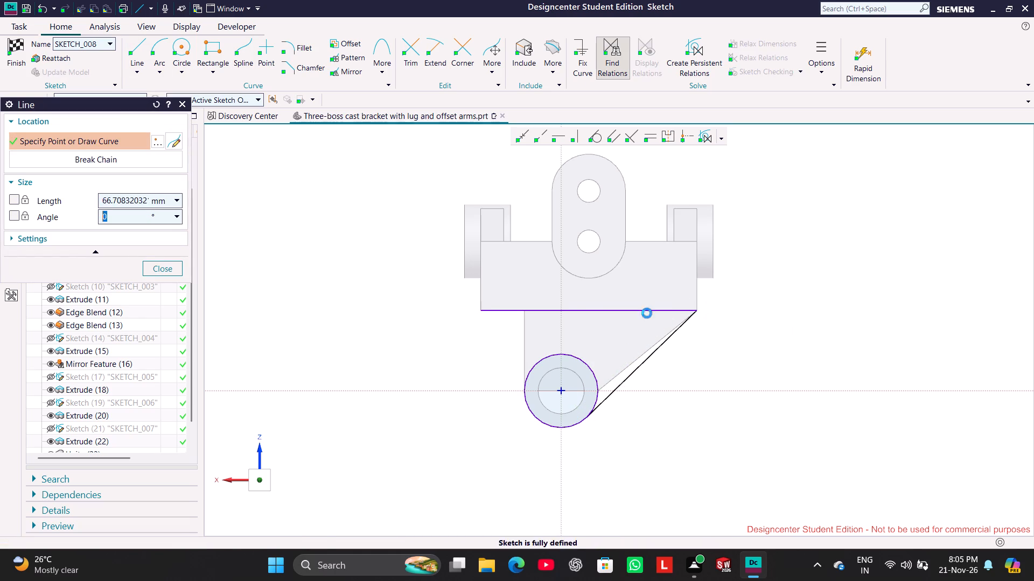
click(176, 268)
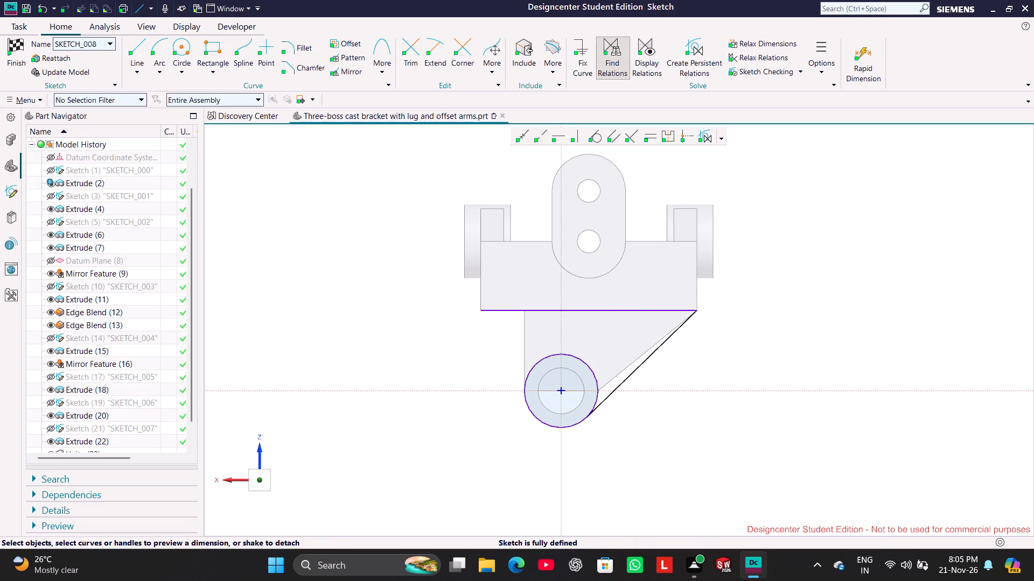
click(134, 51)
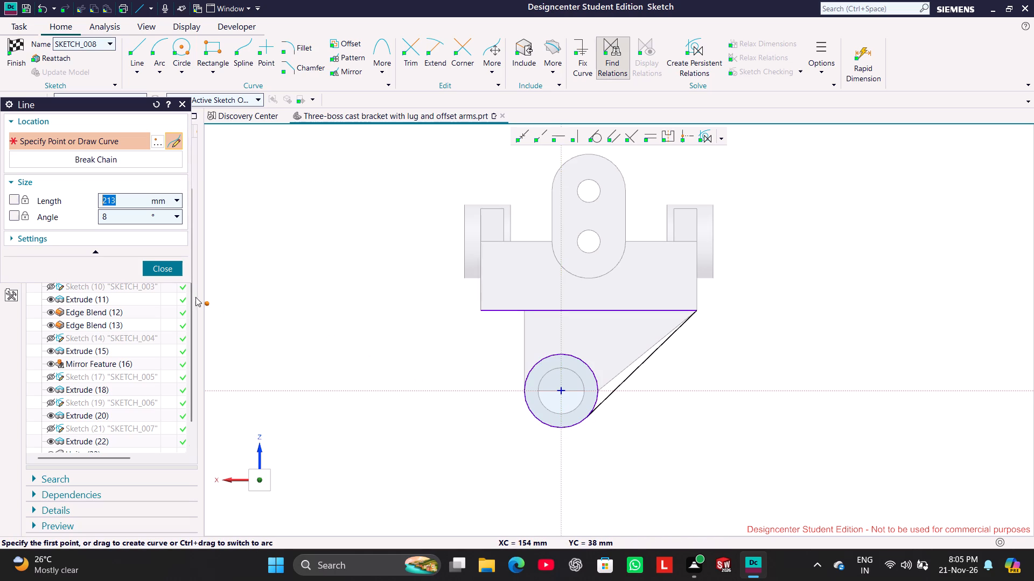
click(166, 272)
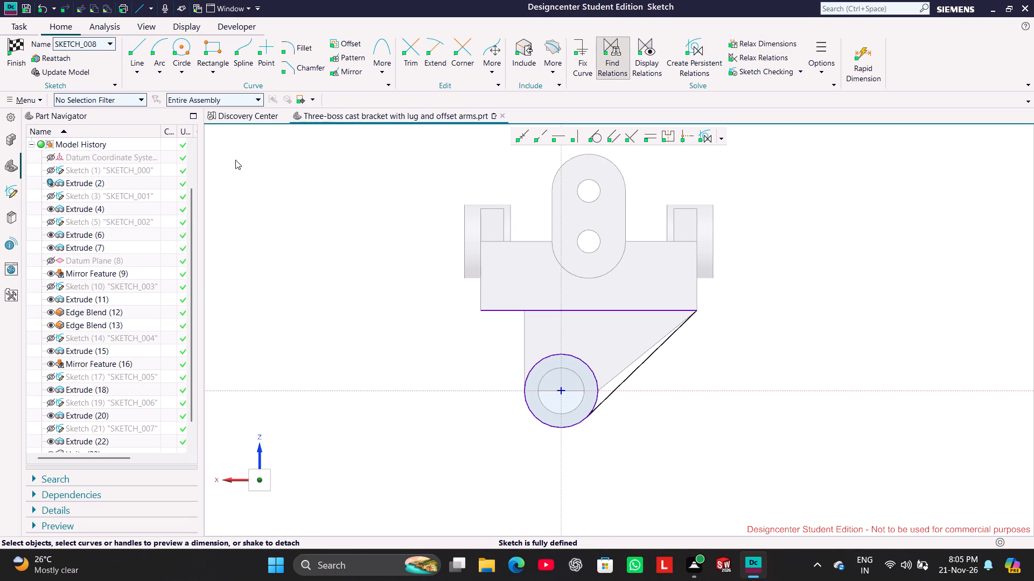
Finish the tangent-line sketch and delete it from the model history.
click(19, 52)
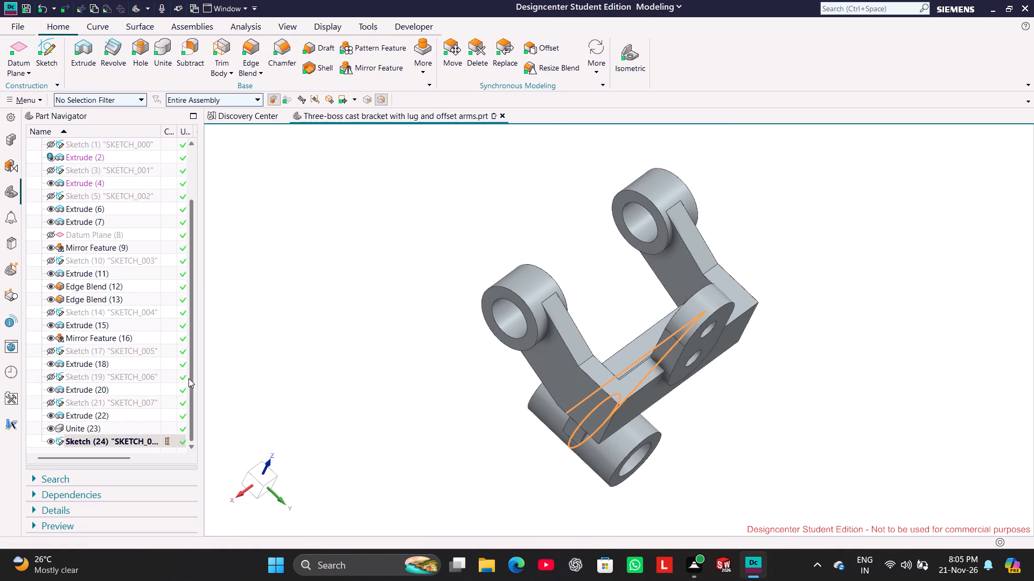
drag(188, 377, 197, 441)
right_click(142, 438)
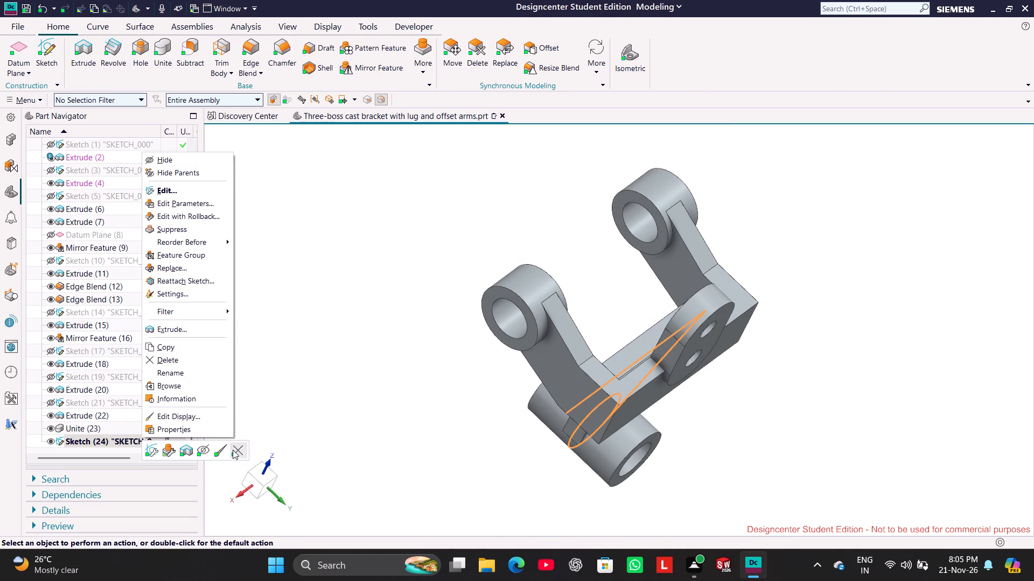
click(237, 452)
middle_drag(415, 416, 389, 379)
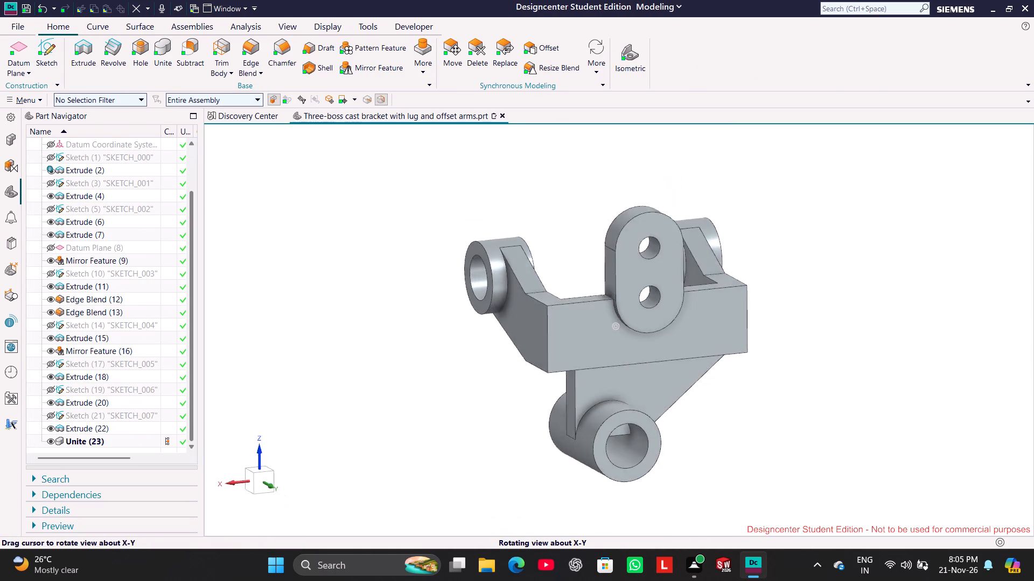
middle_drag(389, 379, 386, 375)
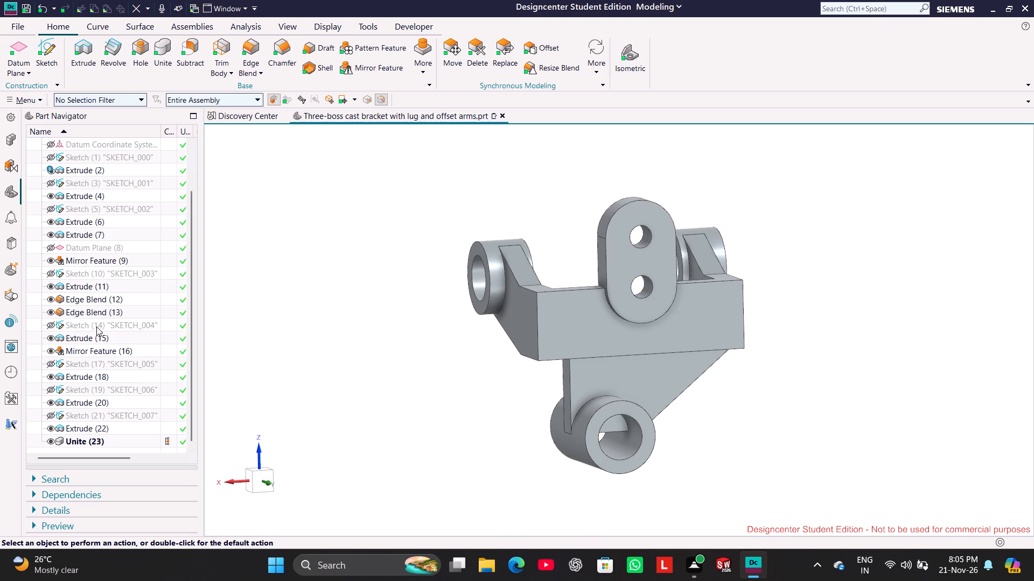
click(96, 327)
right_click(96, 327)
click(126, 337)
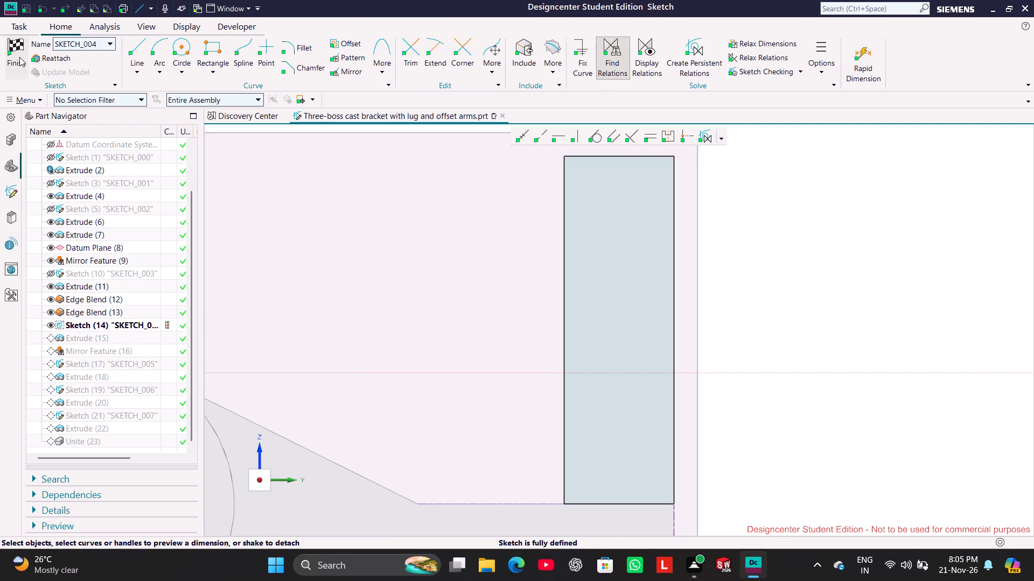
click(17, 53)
Open the lower web's SKETCH_003 for editing, examine its profile around the lower boss, and finish the sketch.
right_click(120, 274)
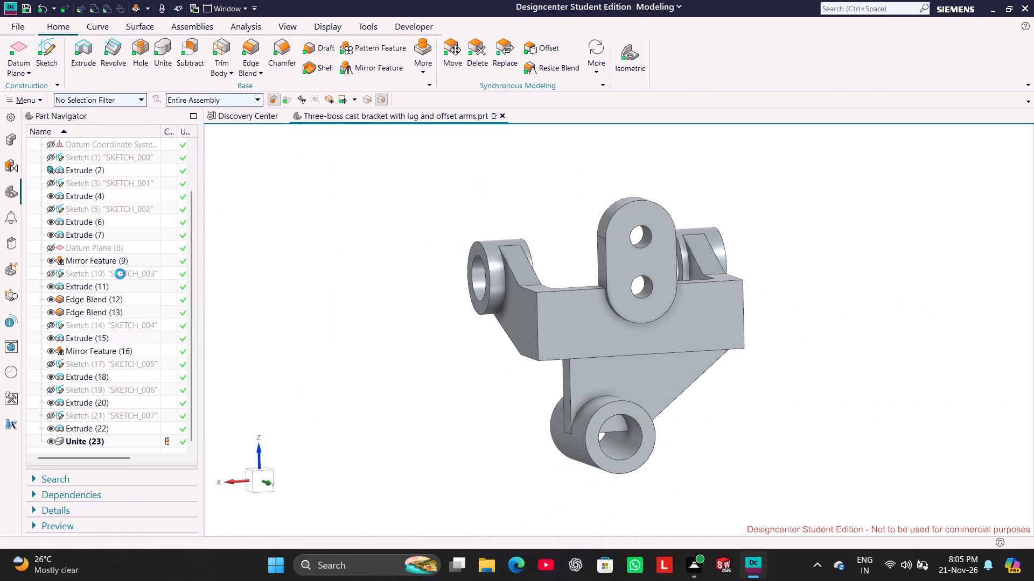
click(145, 229)
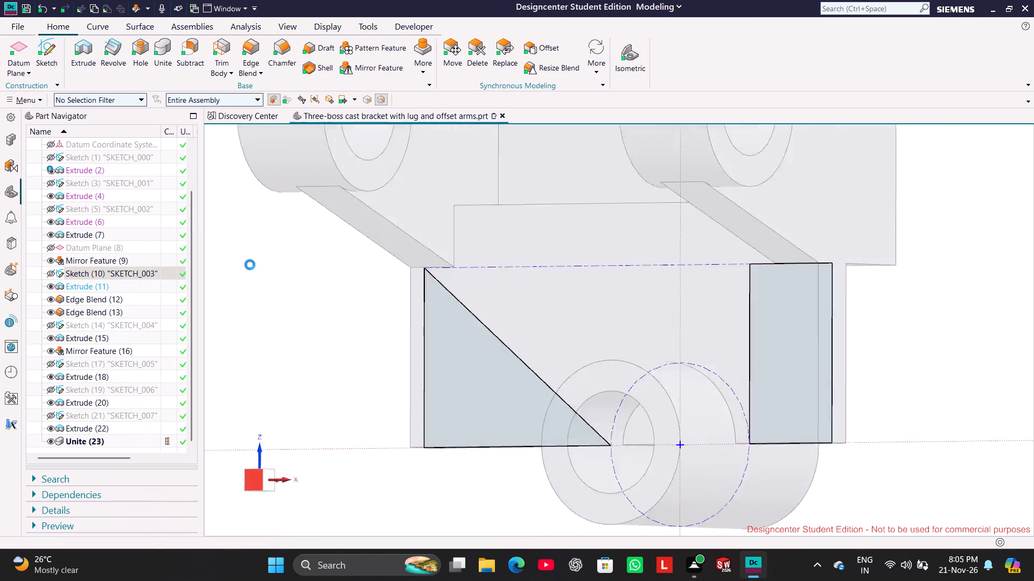
scroll(666, 342, down, 3)
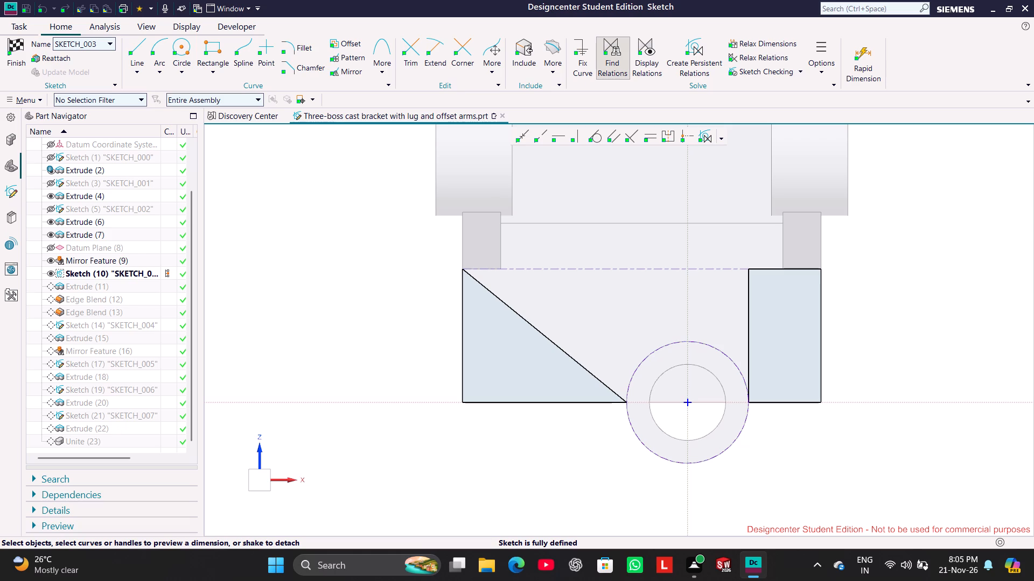
middle_drag(929, 336, 897, 341)
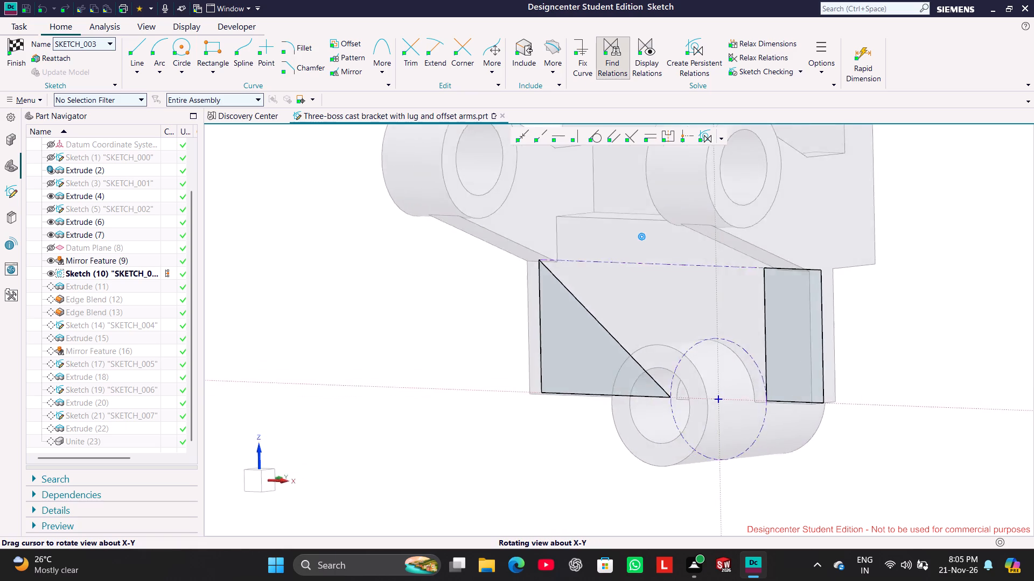
middle_drag(897, 341, 861, 330)
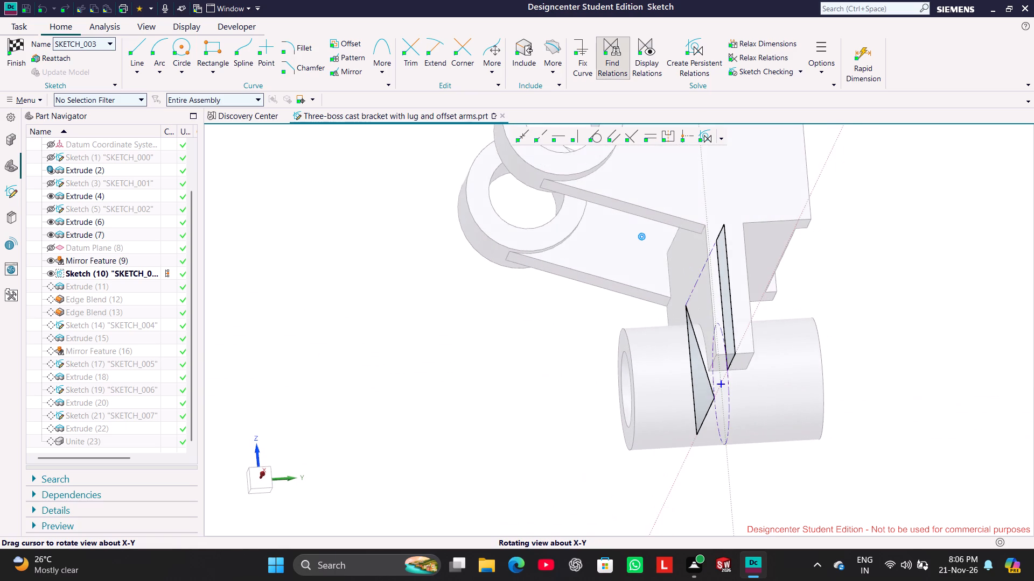
middle_drag(861, 330, 919, 330)
click(11, 58)
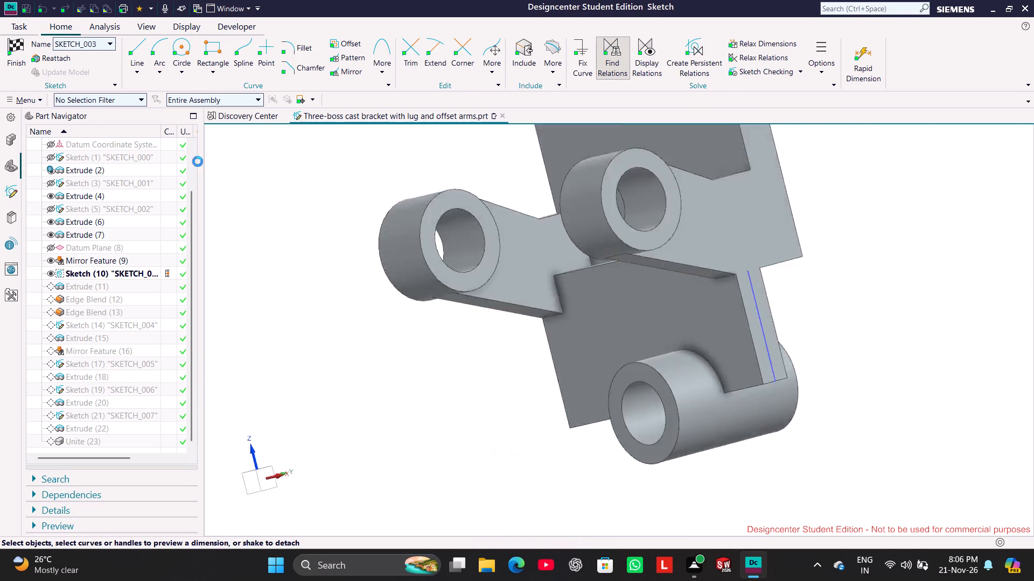
middle_drag(297, 301, 362, 303)
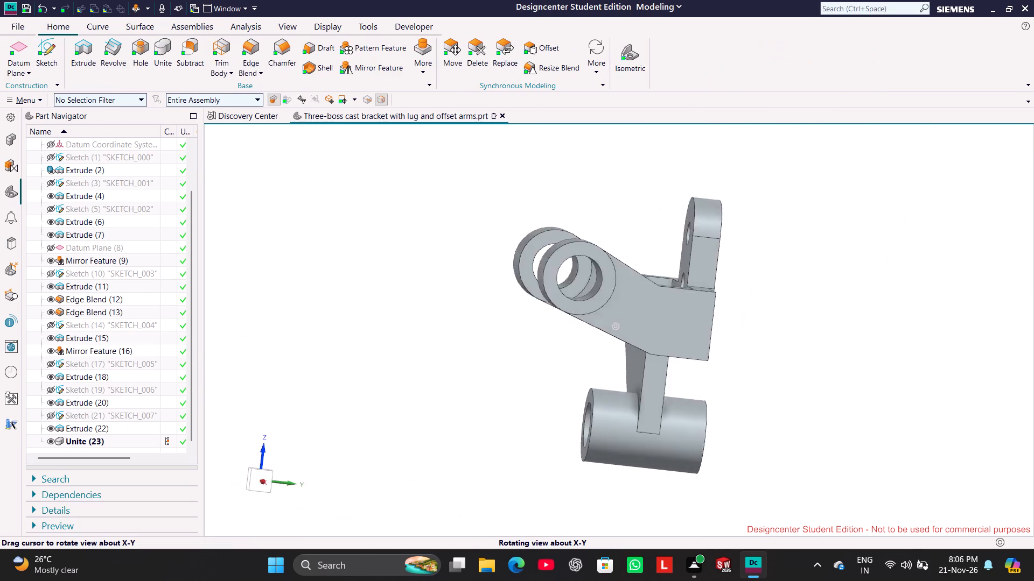
middle_drag(362, 303, 375, 310)
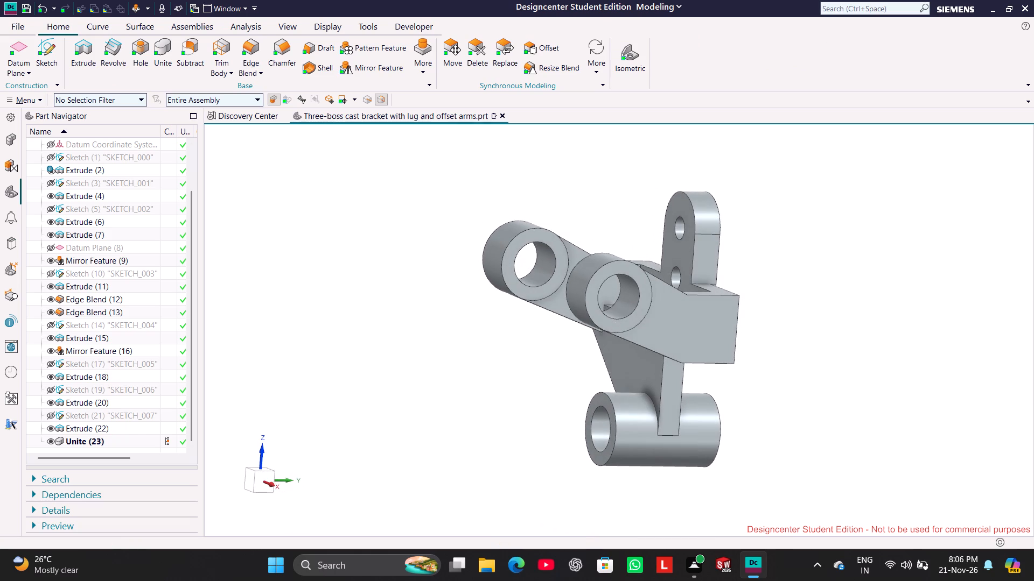
Open SKETCH_001, the stepped side profile behind Extrude (4), for editing.
click(94, 195)
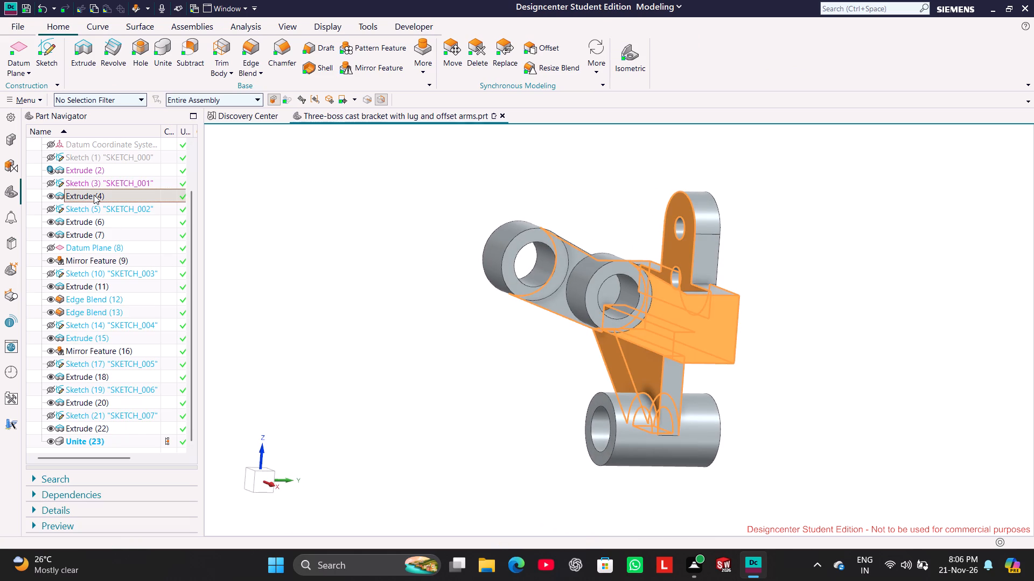
right_click(94, 195)
click(83, 184)
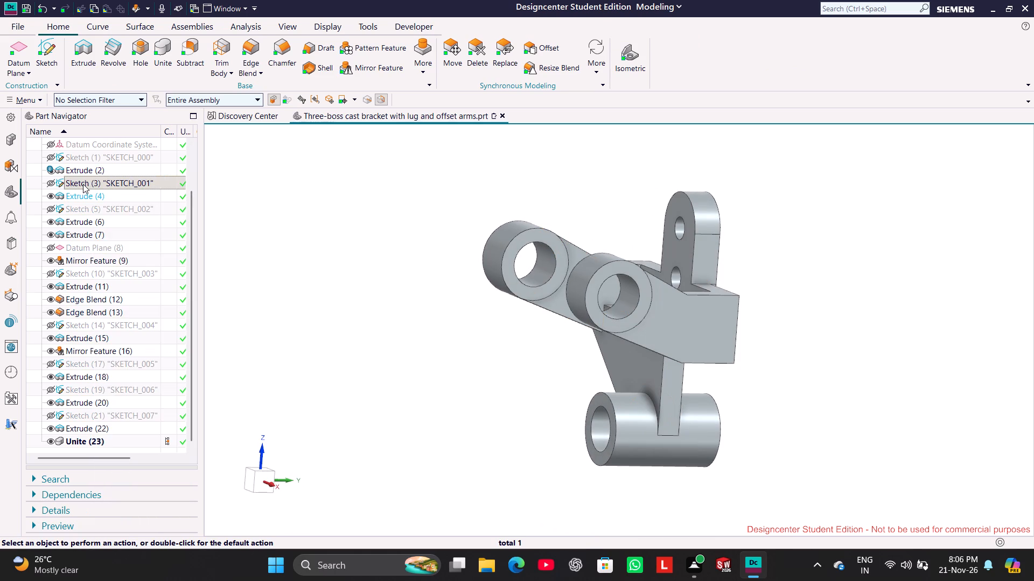
right_click(83, 184)
click(109, 171)
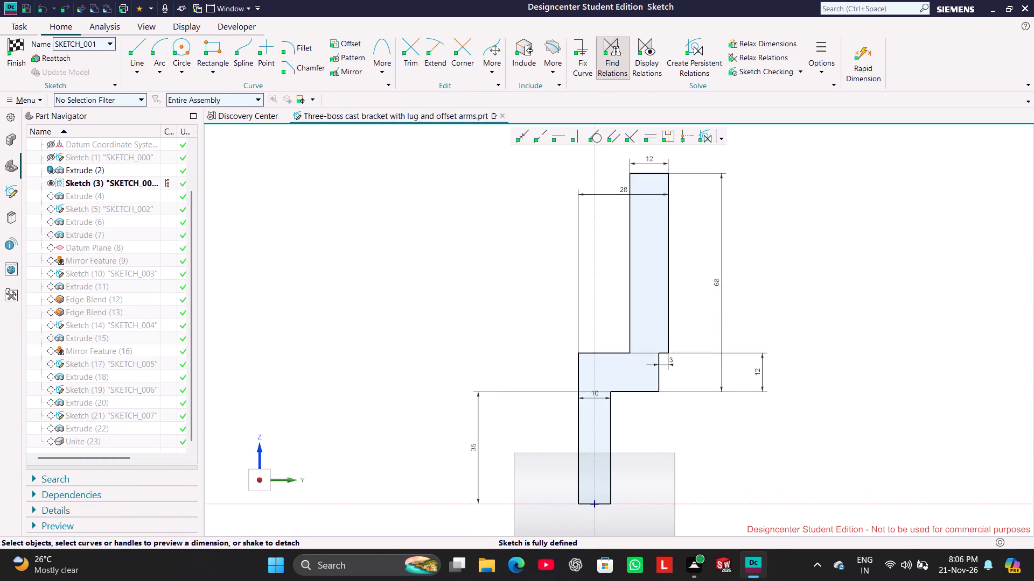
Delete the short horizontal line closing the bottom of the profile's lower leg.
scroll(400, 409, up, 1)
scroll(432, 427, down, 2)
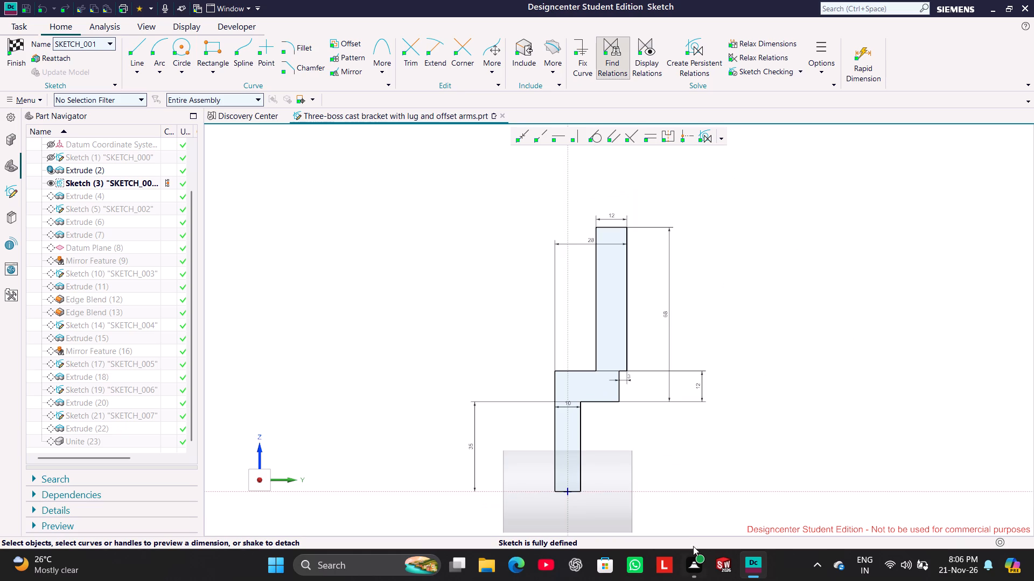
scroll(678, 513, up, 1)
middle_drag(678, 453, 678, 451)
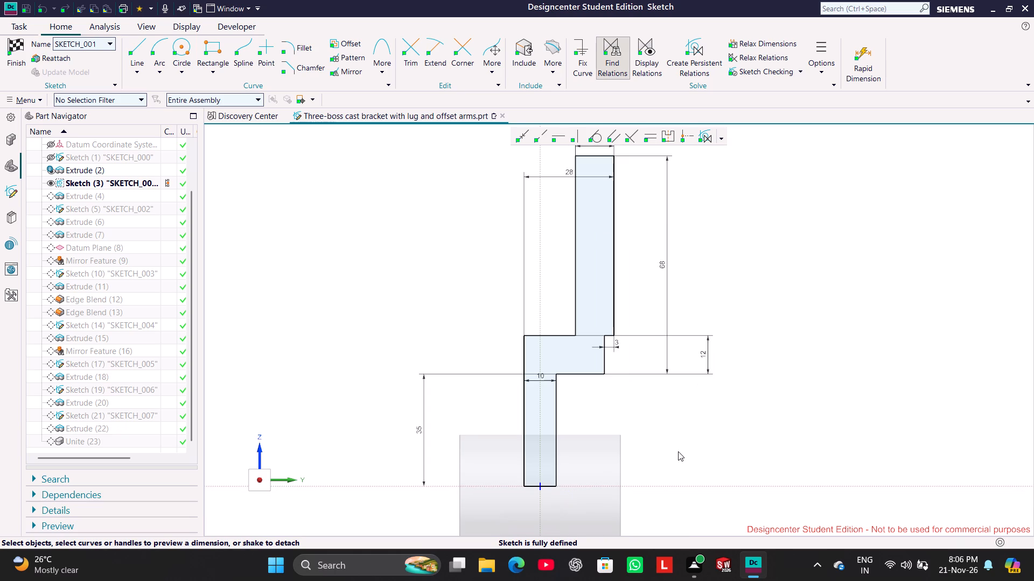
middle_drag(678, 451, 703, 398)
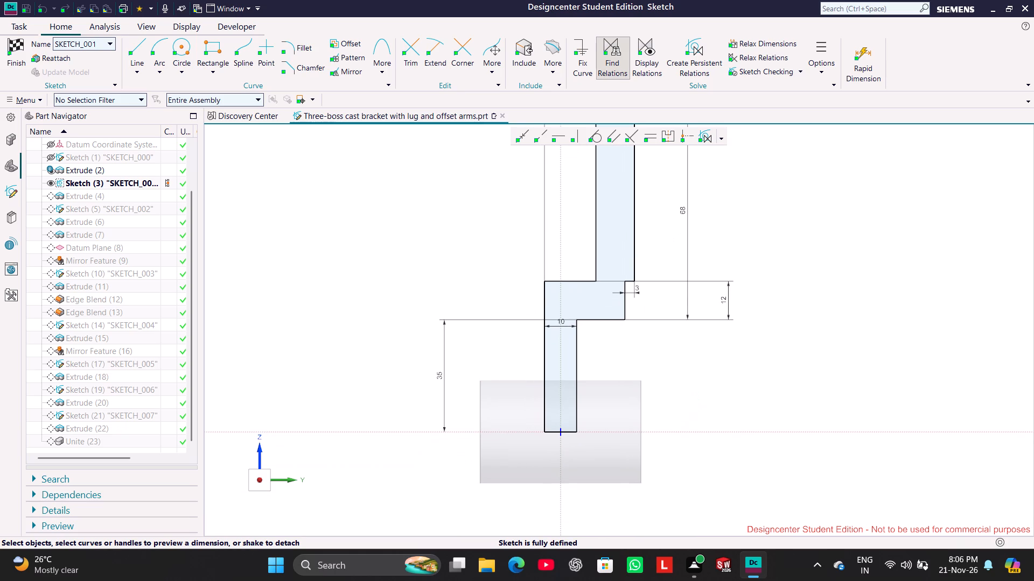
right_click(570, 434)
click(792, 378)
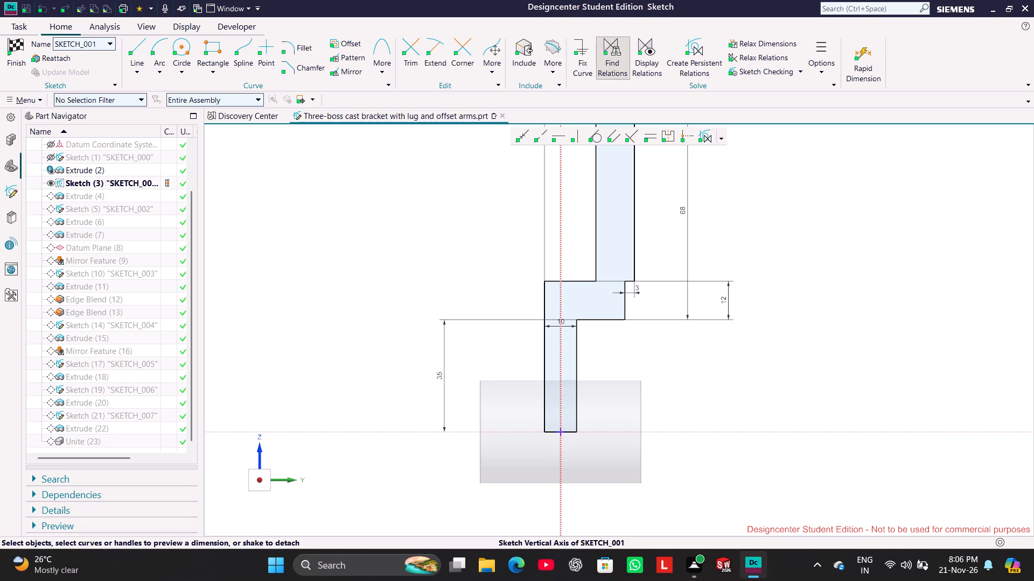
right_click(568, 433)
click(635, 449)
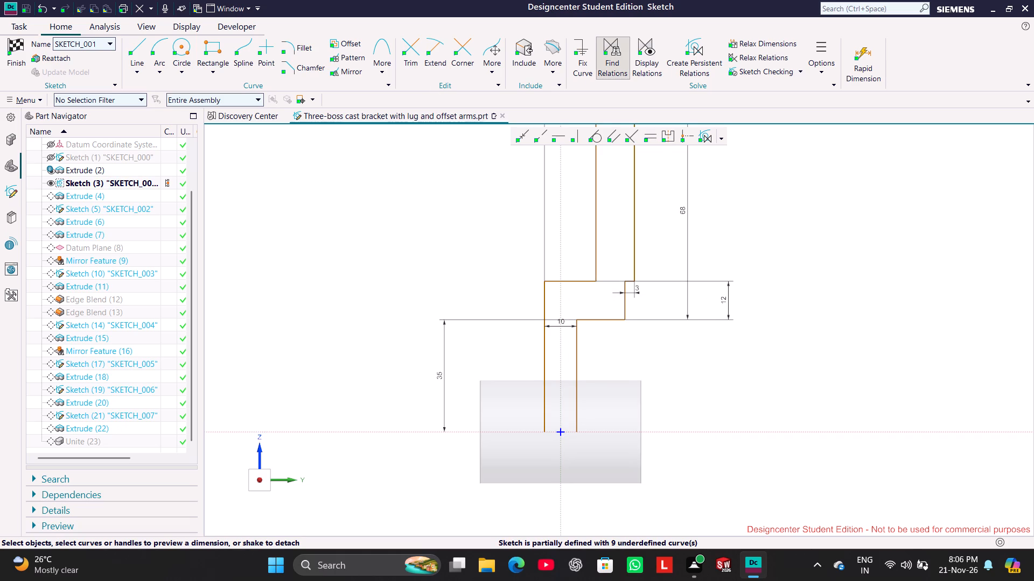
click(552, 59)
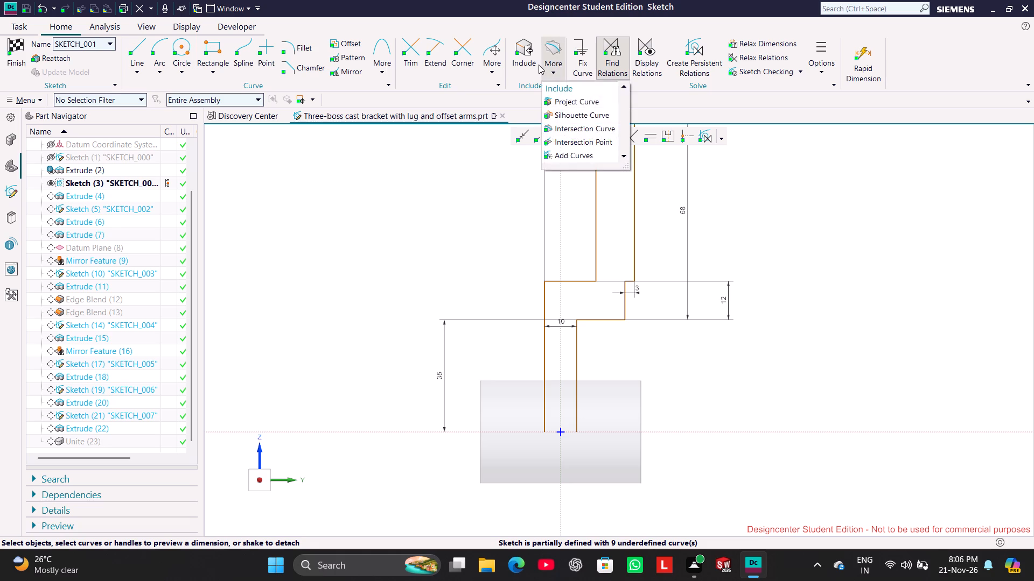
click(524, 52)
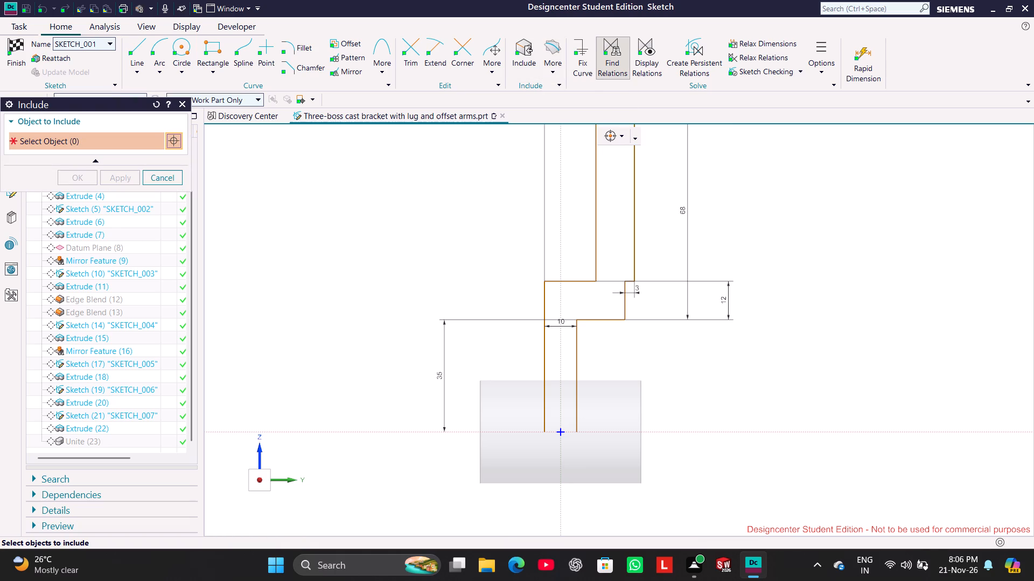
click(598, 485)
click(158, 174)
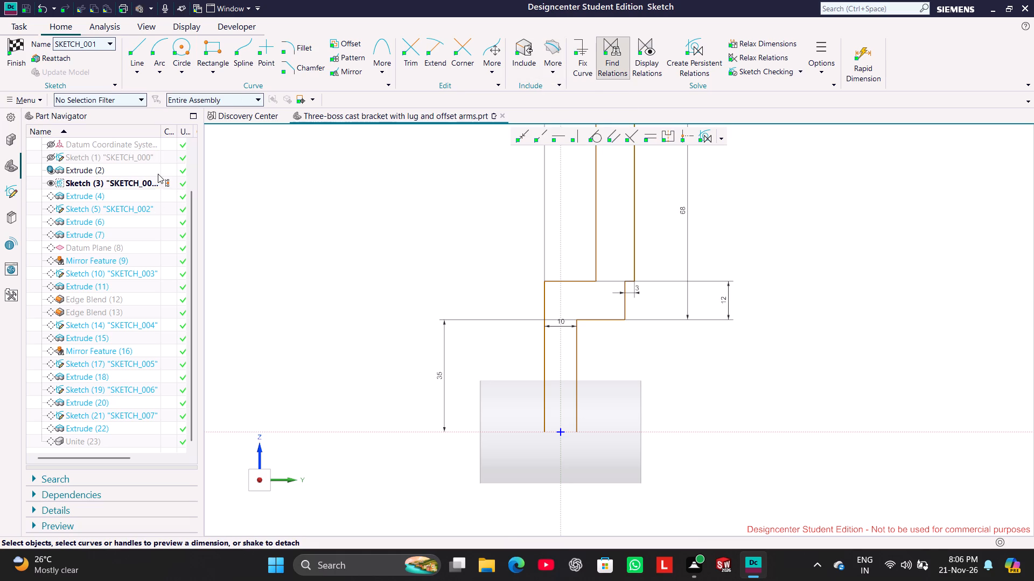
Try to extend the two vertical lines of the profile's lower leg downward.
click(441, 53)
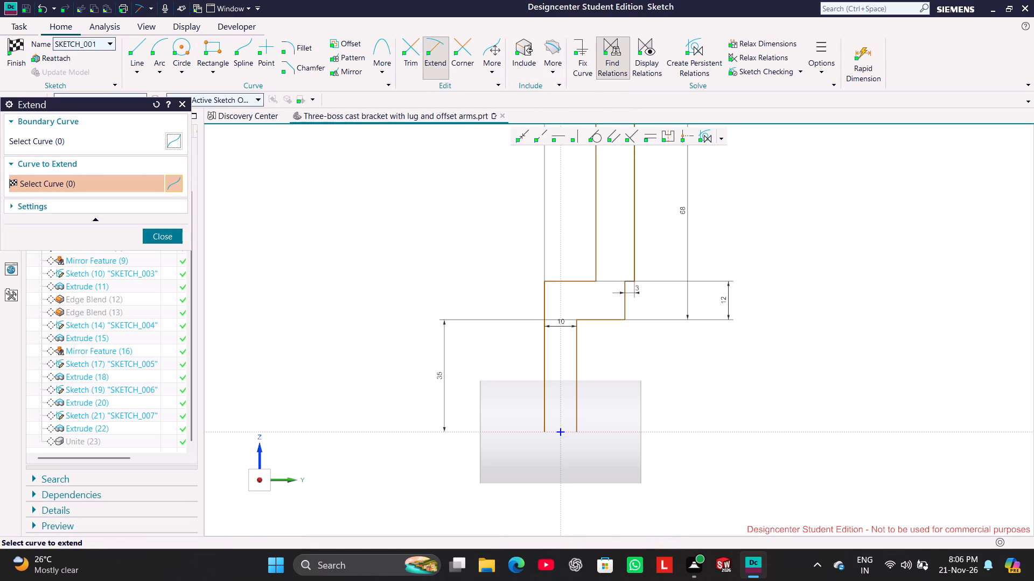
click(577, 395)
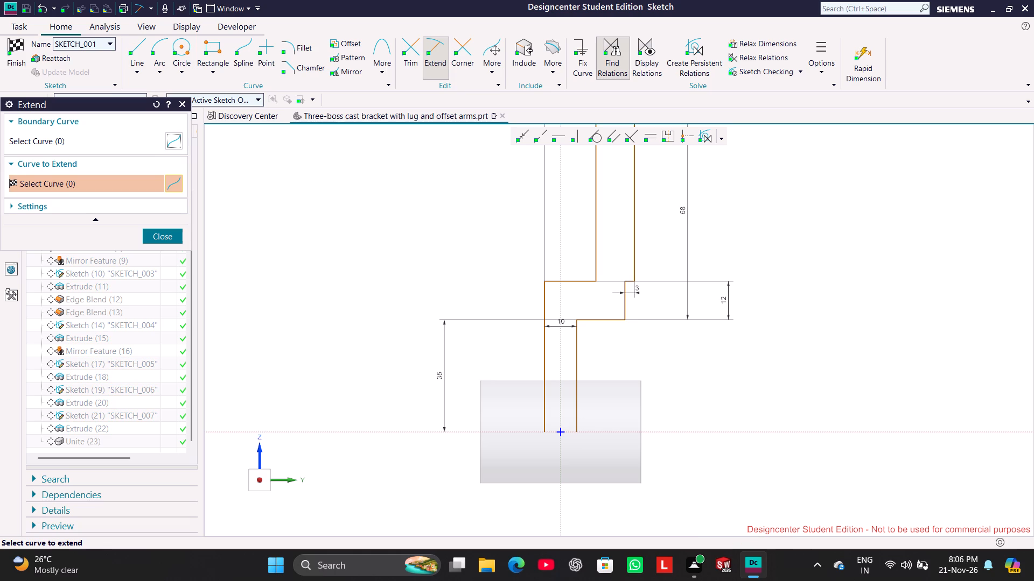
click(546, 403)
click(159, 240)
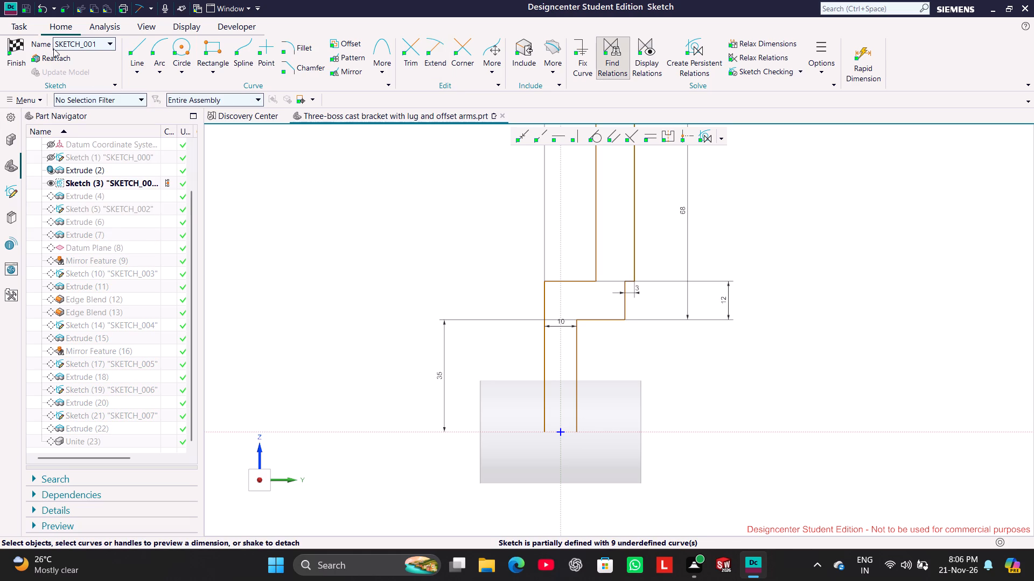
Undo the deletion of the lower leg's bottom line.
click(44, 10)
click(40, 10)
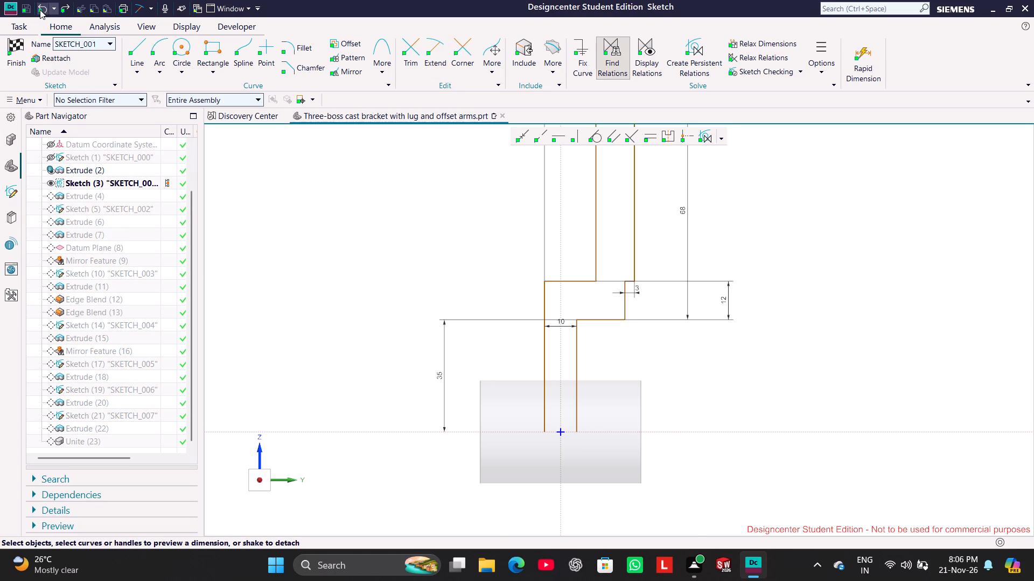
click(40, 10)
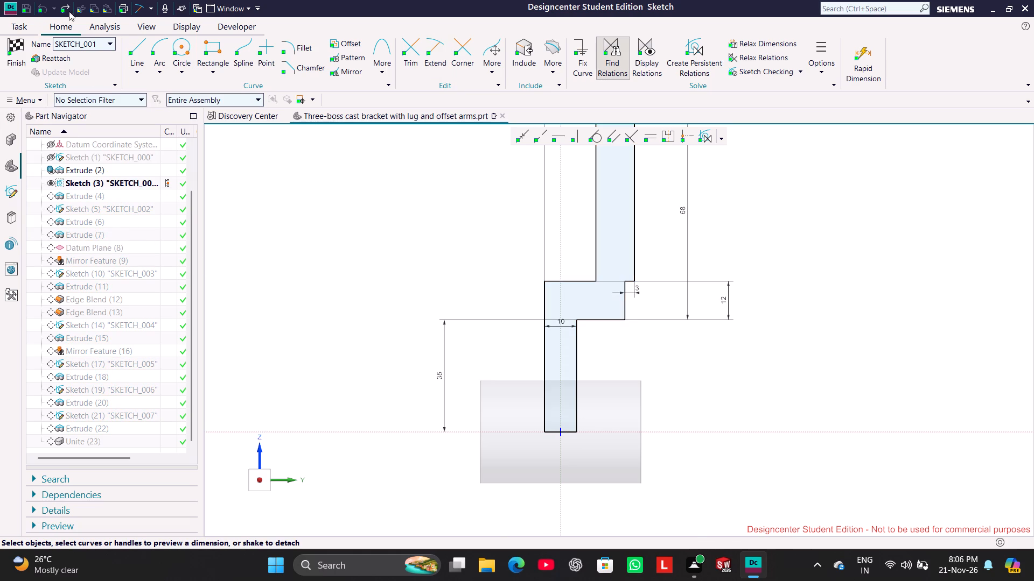
Turn on Relax Relations and Relax Dimensions for the sketch.
click(791, 52)
click(775, 40)
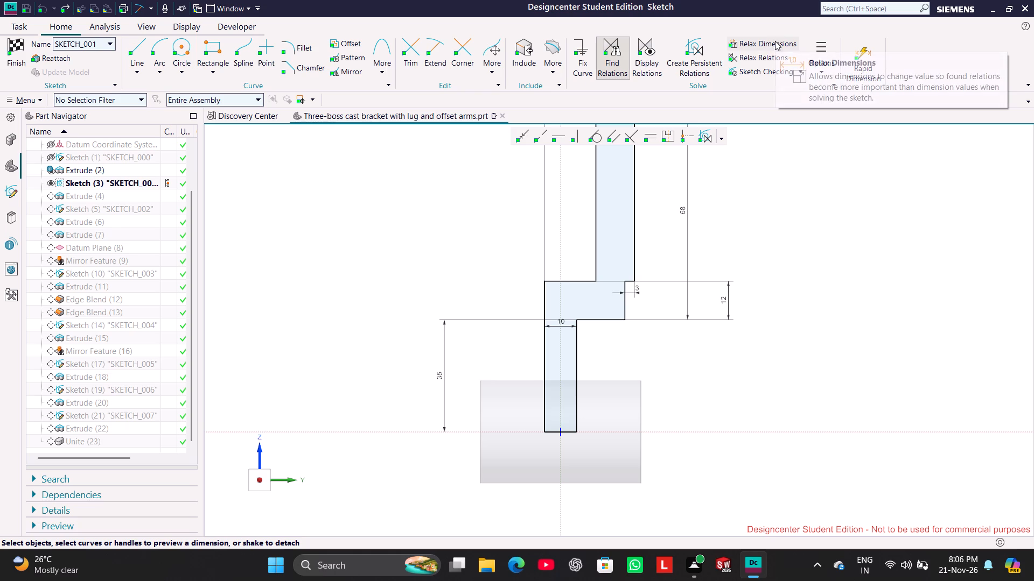
click(767, 56)
click(760, 44)
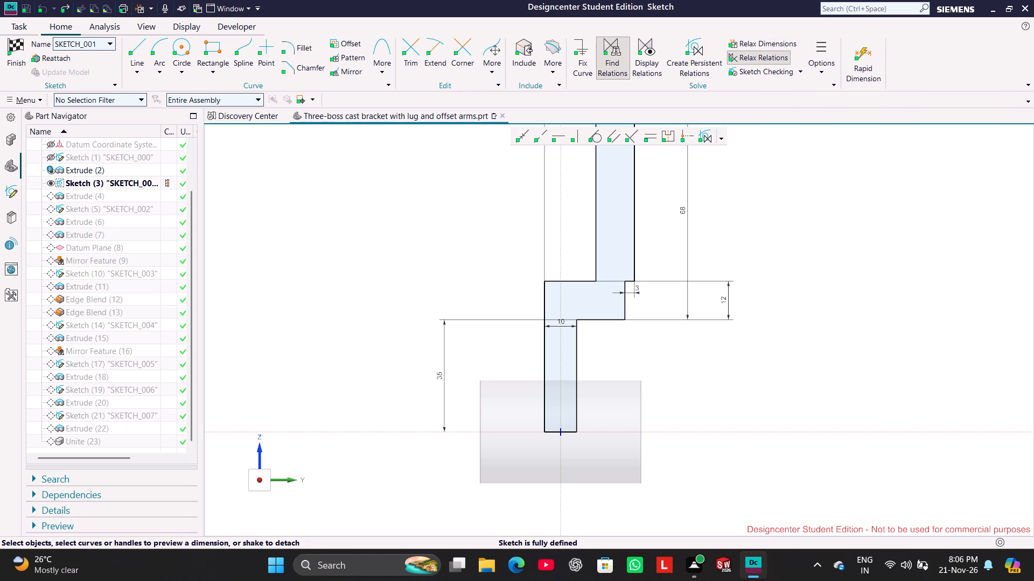
click(767, 44)
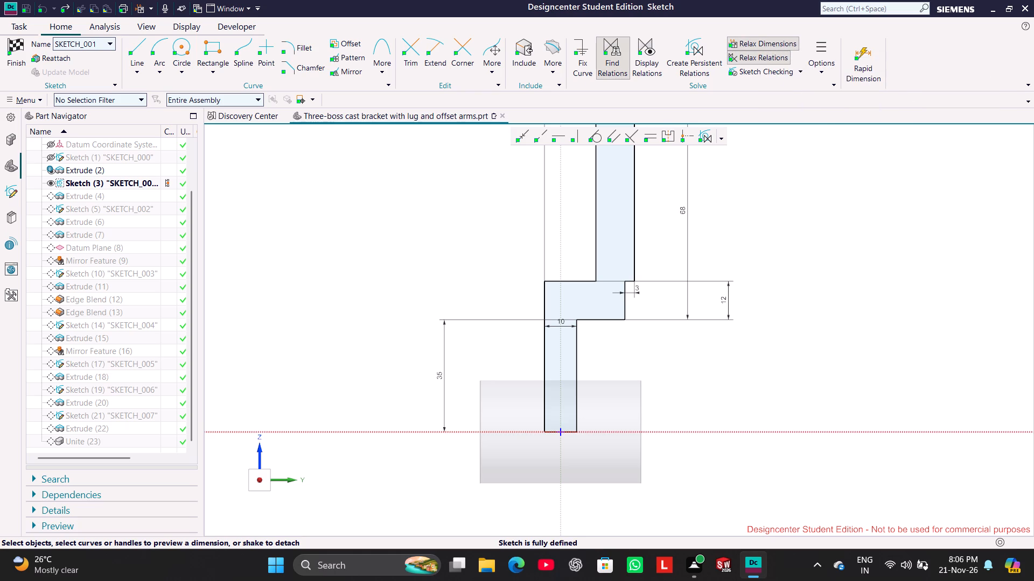
Stretch the profile's lower leg down past the bottom of the lower boss, with a width of about 12.7 mm.
drag(577, 433, 579, 480)
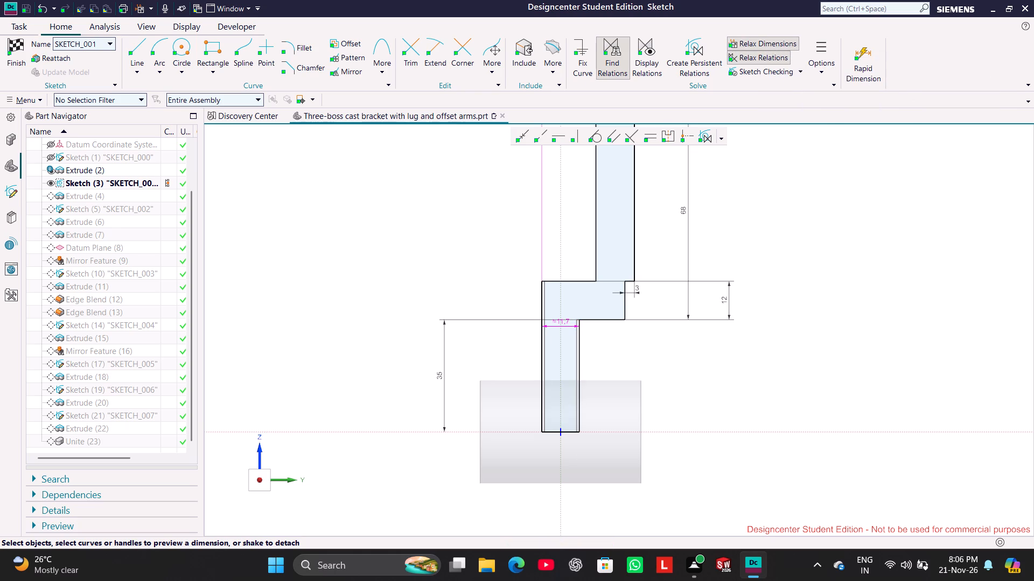
drag(579, 480, 581, 513)
drag(574, 431, 570, 447)
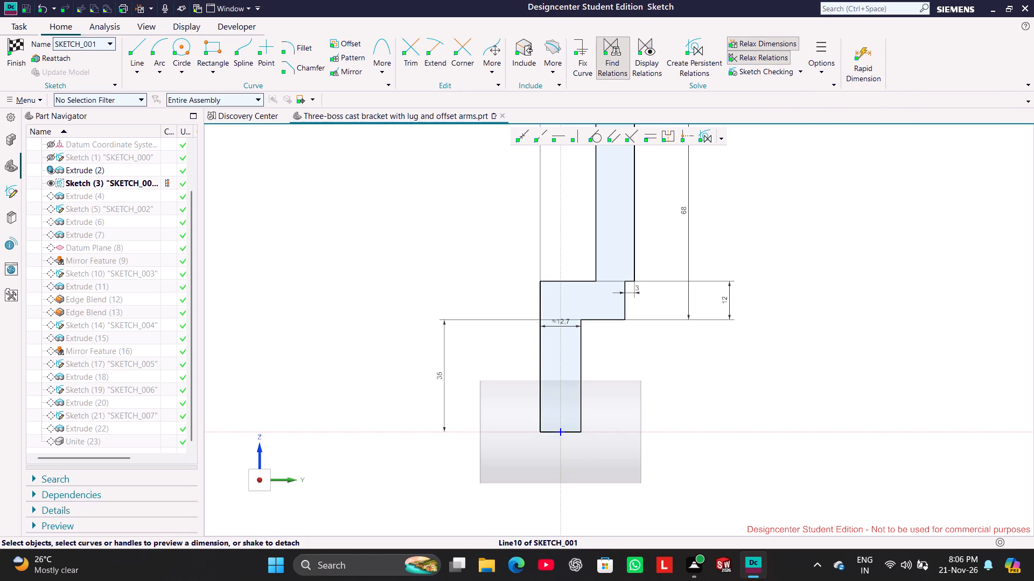
drag(570, 447, 568, 488)
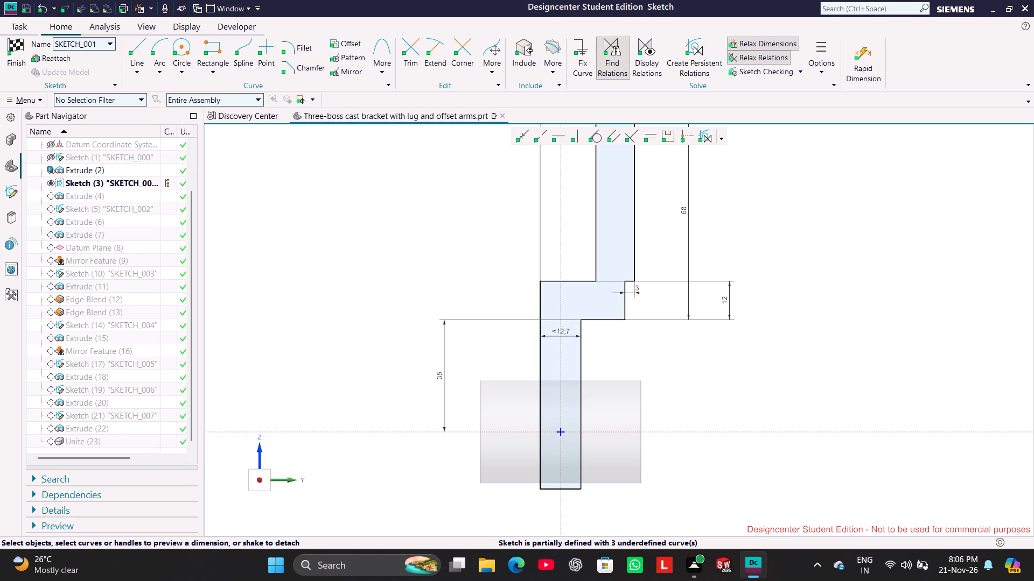
Turn off Relax Relations and Relax Dimensions for the sketch.
click(762, 59)
click(761, 43)
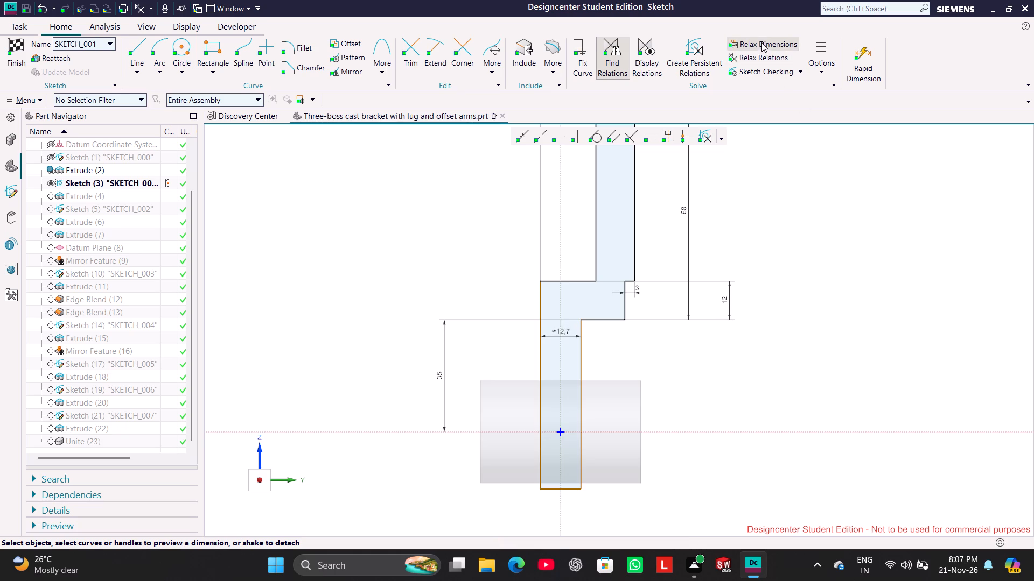
click(820, 286)
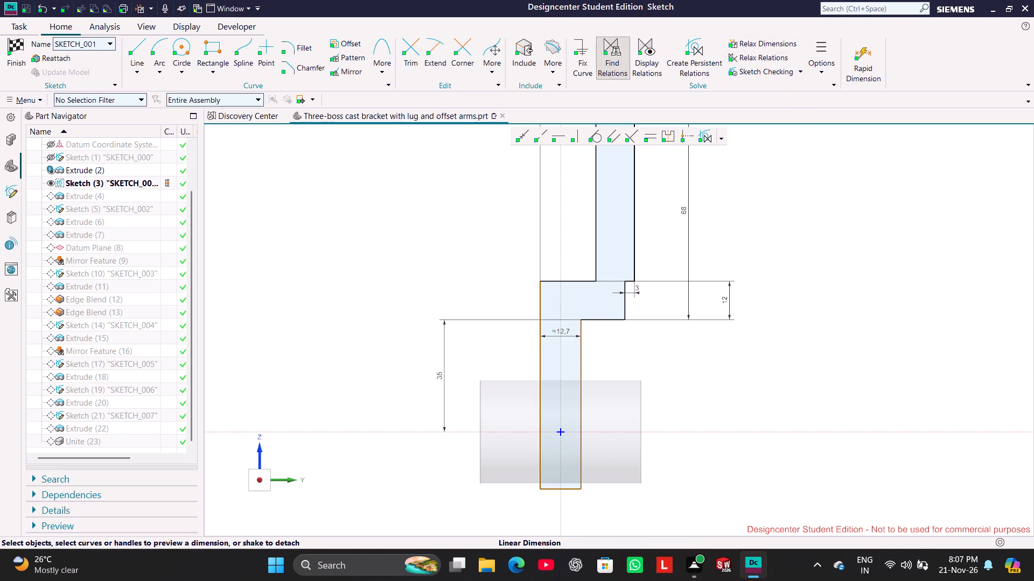
scroll(742, 235, down, 1)
shift+middle_drag(757, 209, 754, 271)
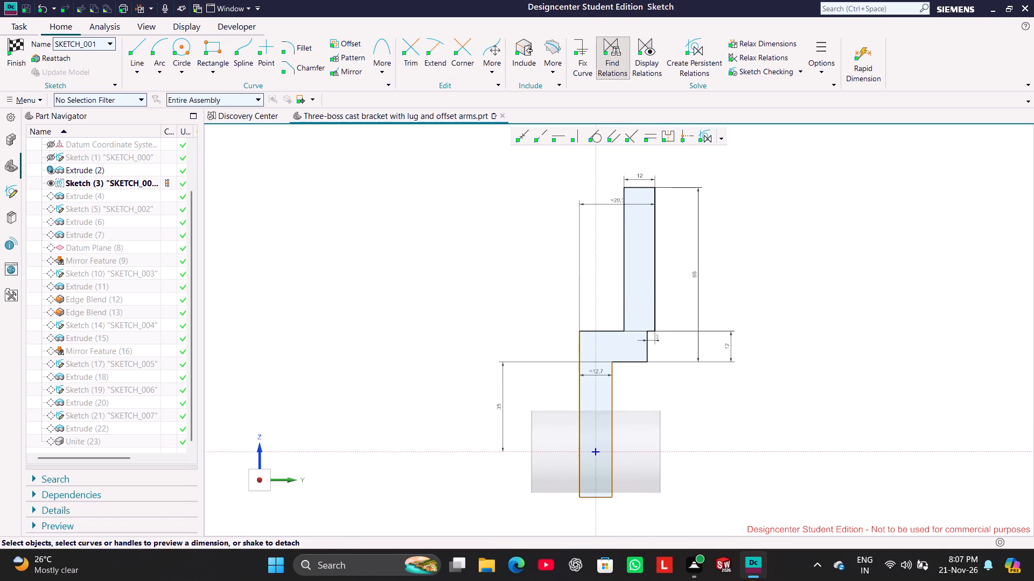
shift+middle_drag(754, 271, 743, 270)
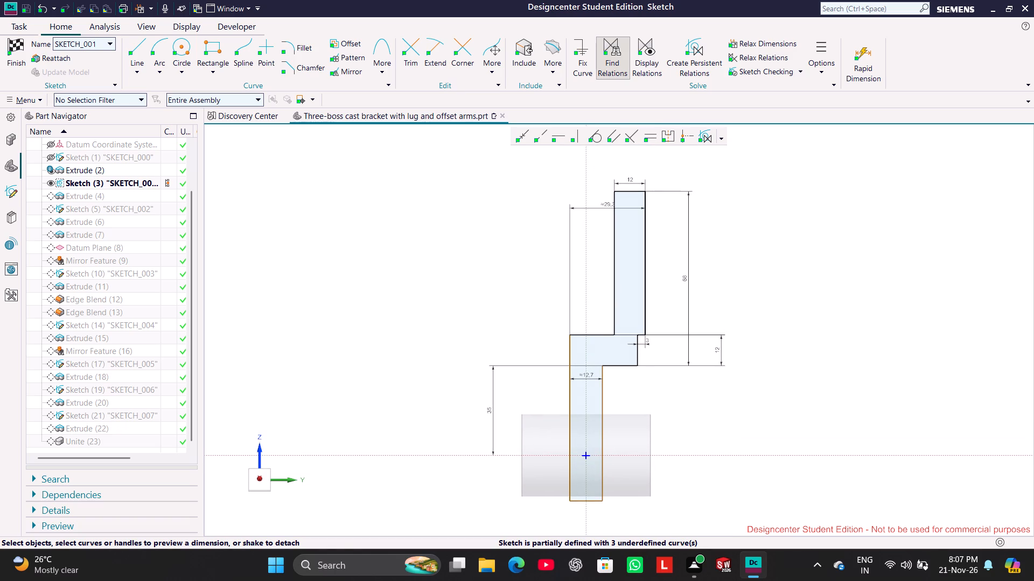
Set the width of the profile's lower leg to 10 mm.
double_click(595, 374)
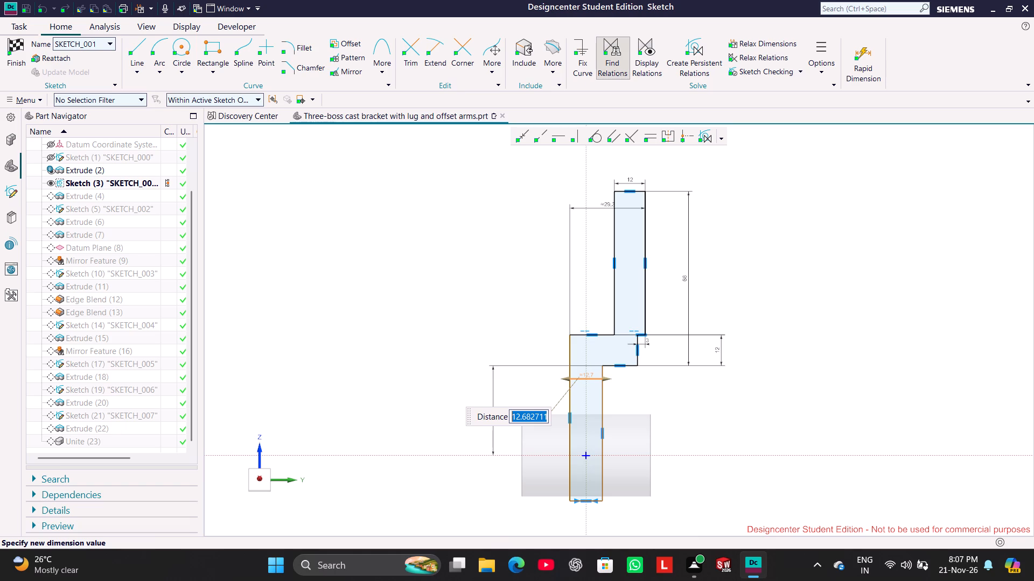
text(10.)
key(BackSpace)
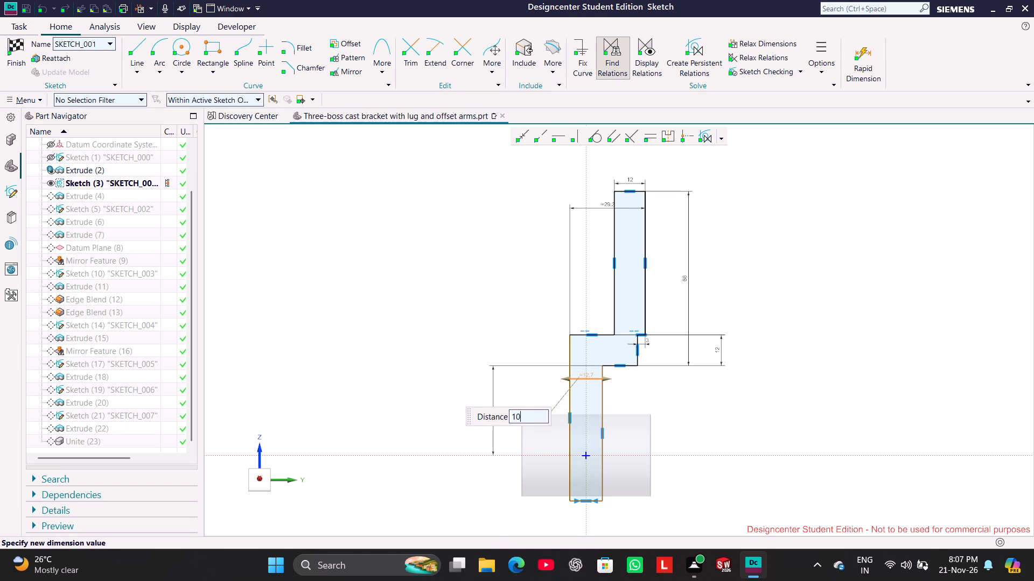
key(Return)
click(800, 208)
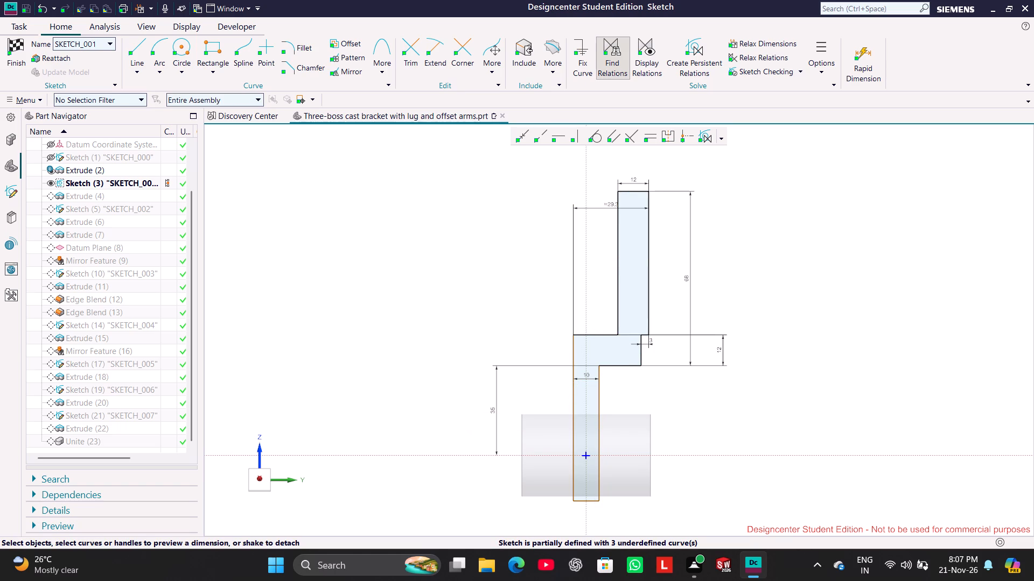
Set the horizontal distance from the lower leg's outer edge to the upper arm's far edge to 28 mm.
double_click(609, 202)
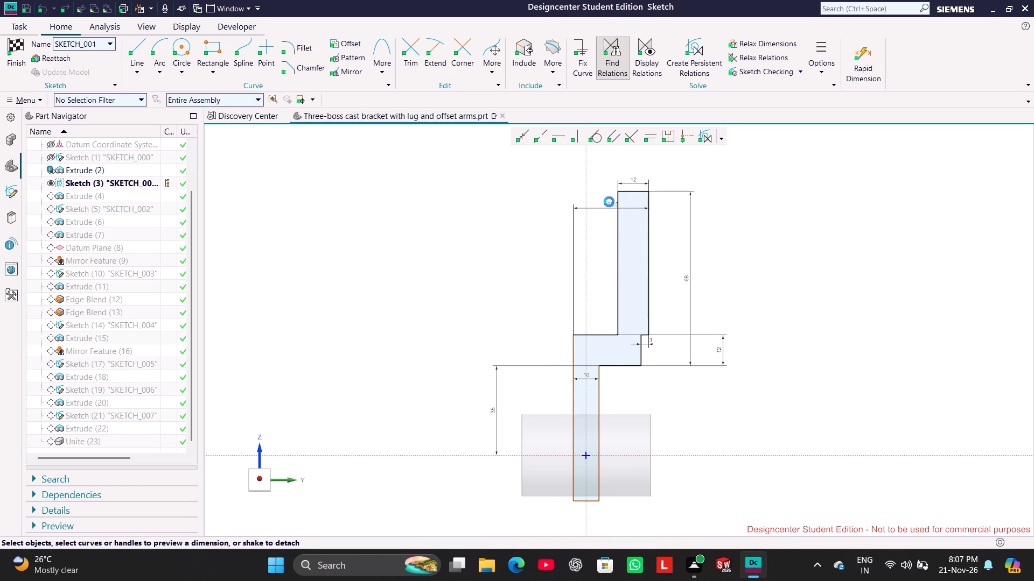
text(28)
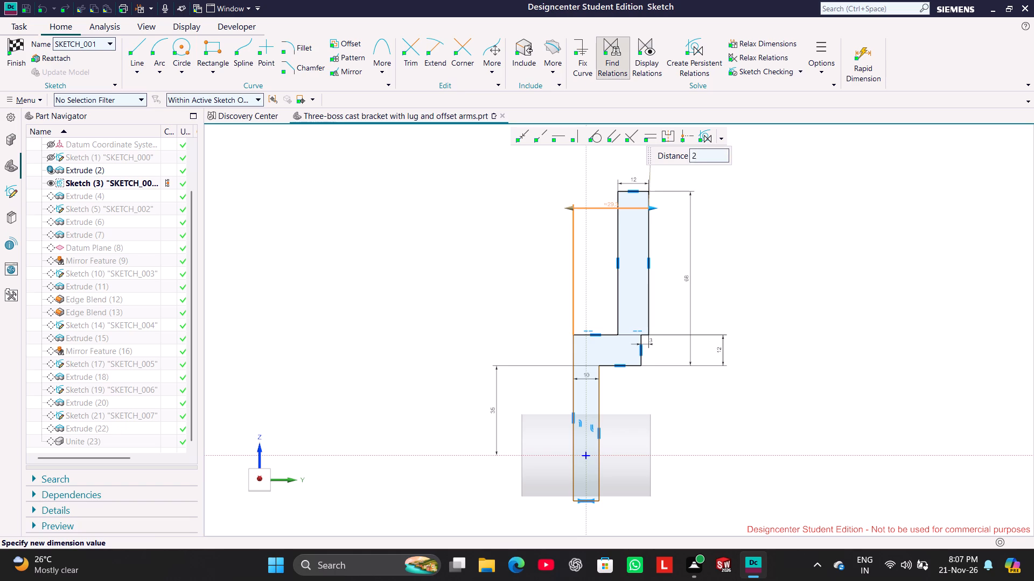
key(Return)
click(781, 219)
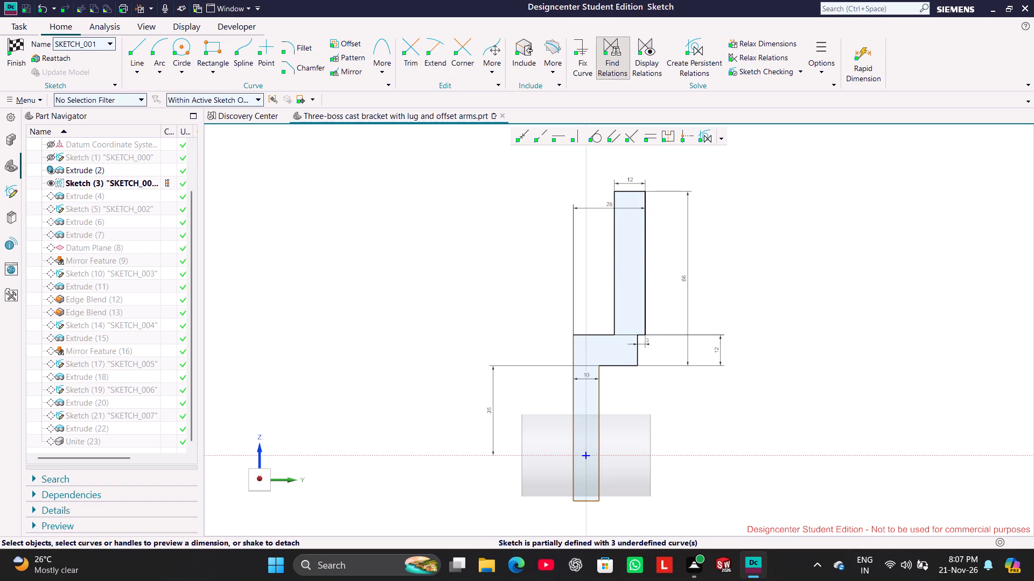
Dimension the lower leg's vertical edge below the step at 50 mm.
scroll(645, 464, up, 2)
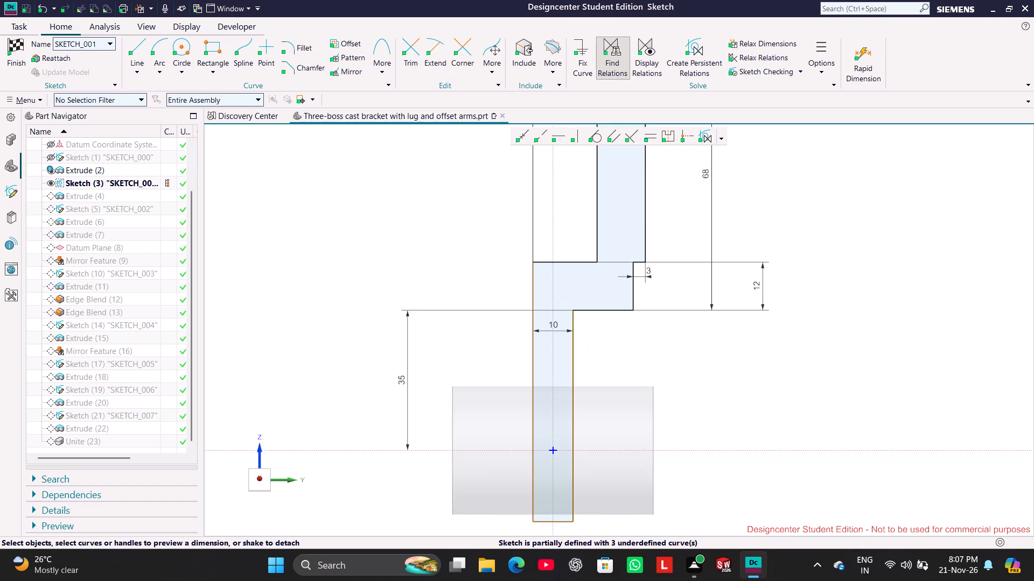
click(575, 374)
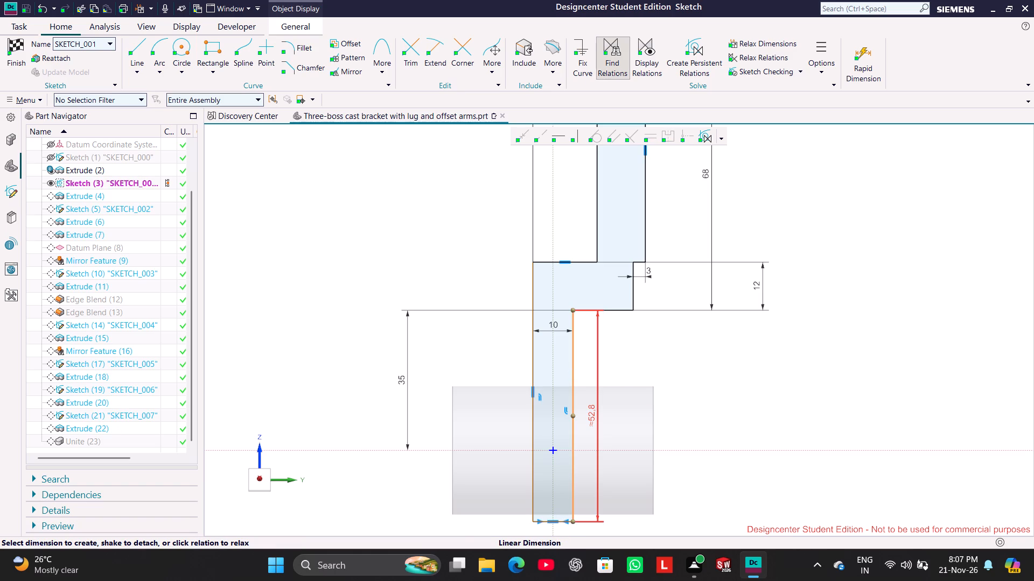
click(589, 416)
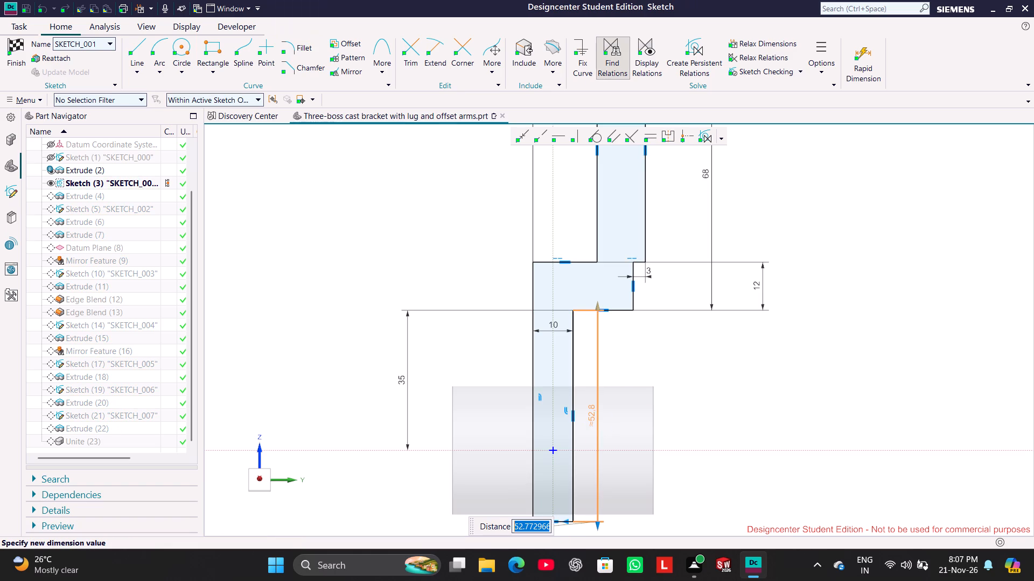
text(50)
key(Return)
click(844, 352)
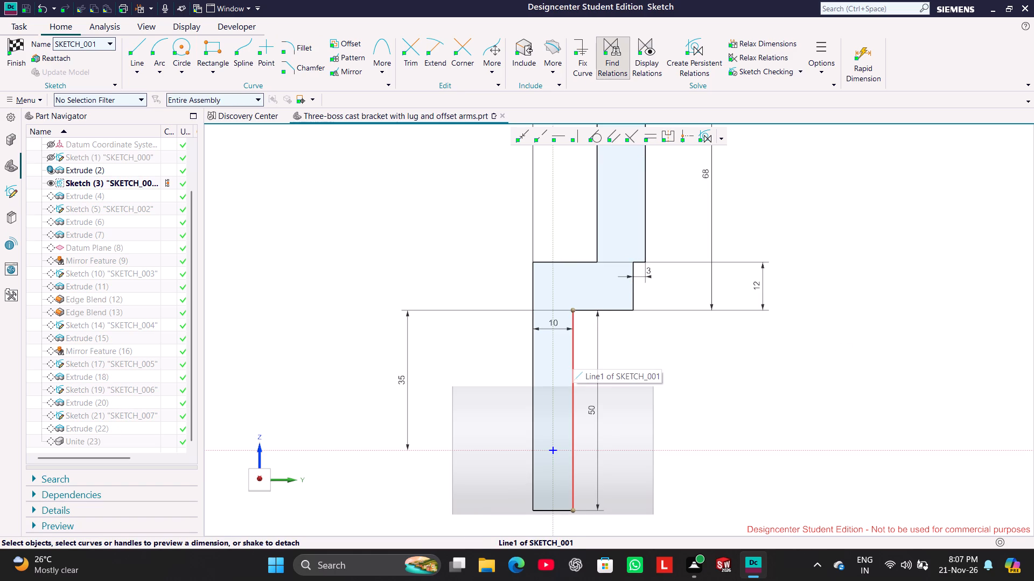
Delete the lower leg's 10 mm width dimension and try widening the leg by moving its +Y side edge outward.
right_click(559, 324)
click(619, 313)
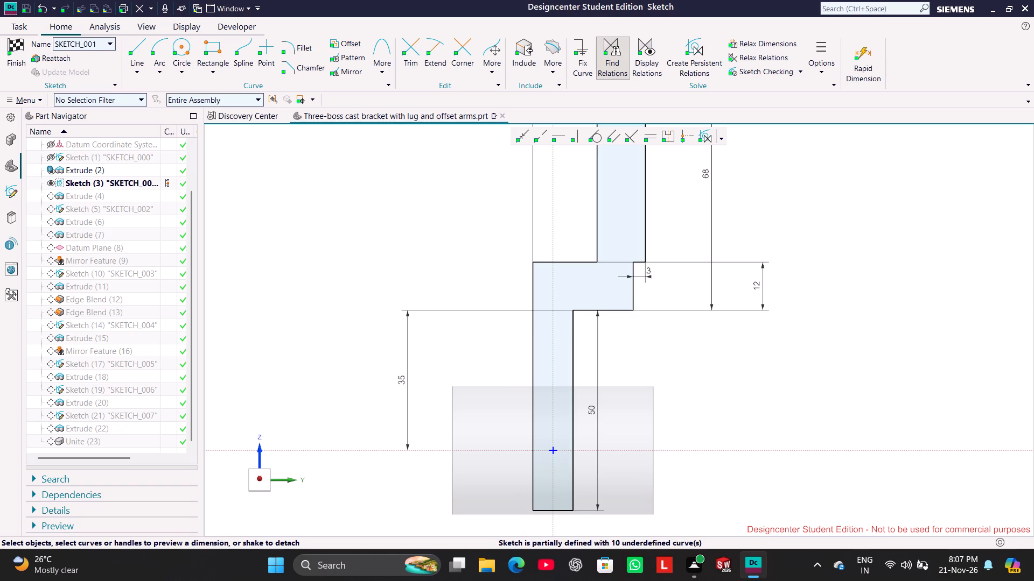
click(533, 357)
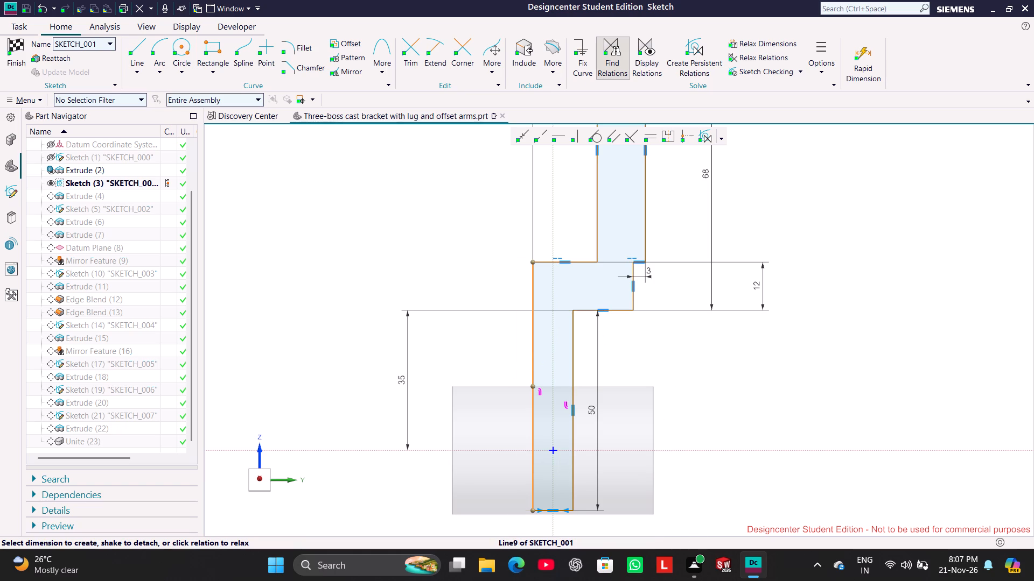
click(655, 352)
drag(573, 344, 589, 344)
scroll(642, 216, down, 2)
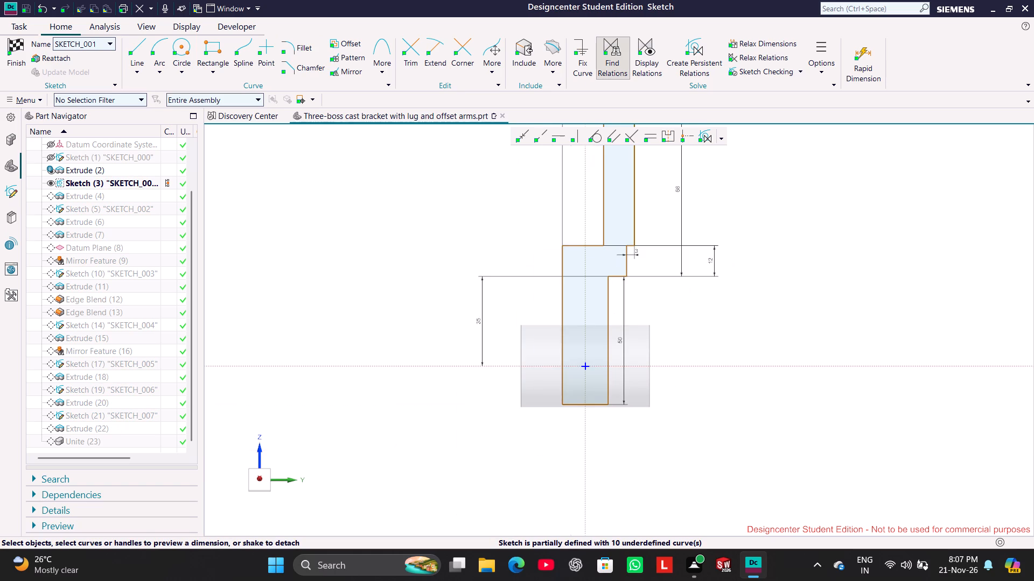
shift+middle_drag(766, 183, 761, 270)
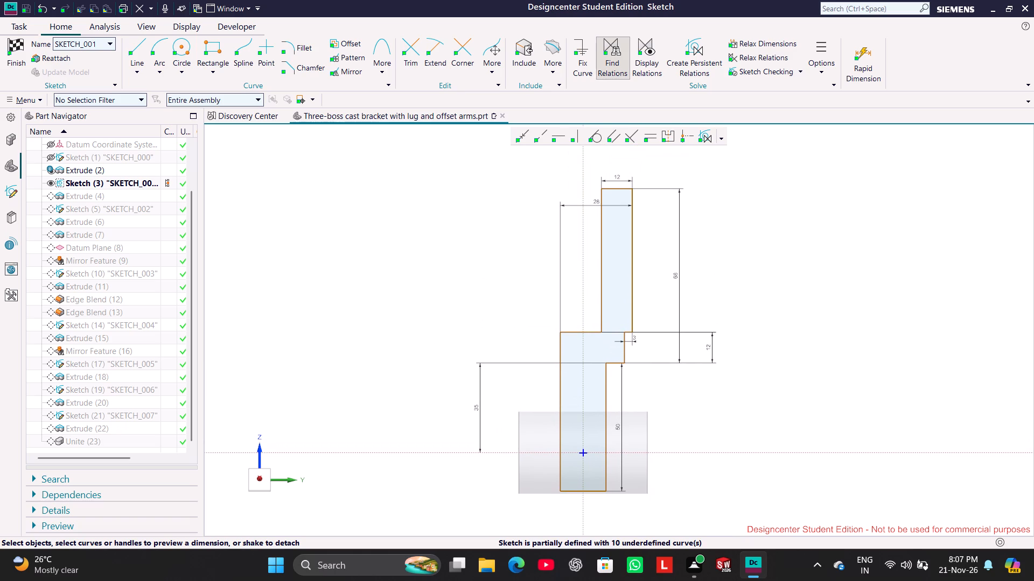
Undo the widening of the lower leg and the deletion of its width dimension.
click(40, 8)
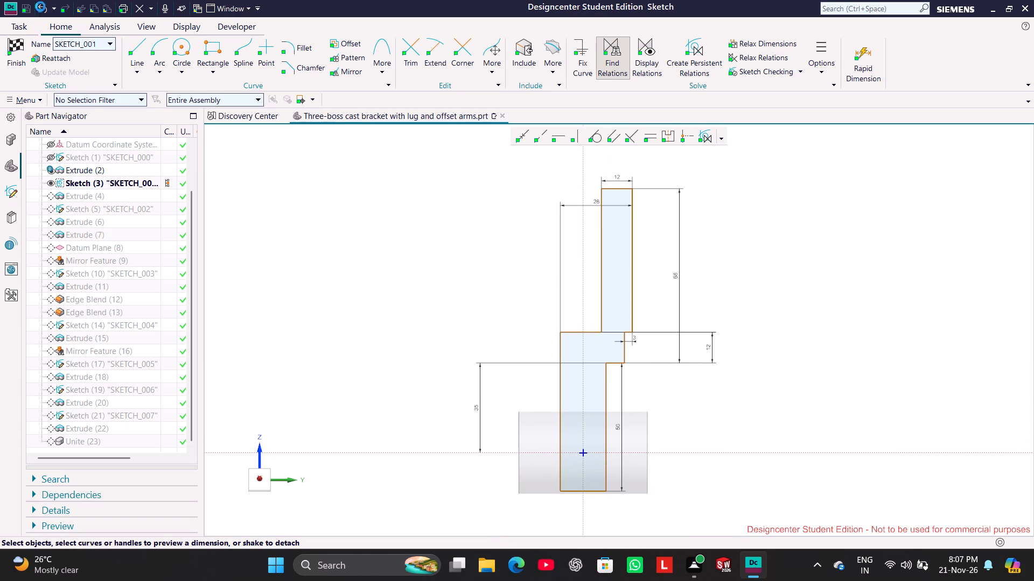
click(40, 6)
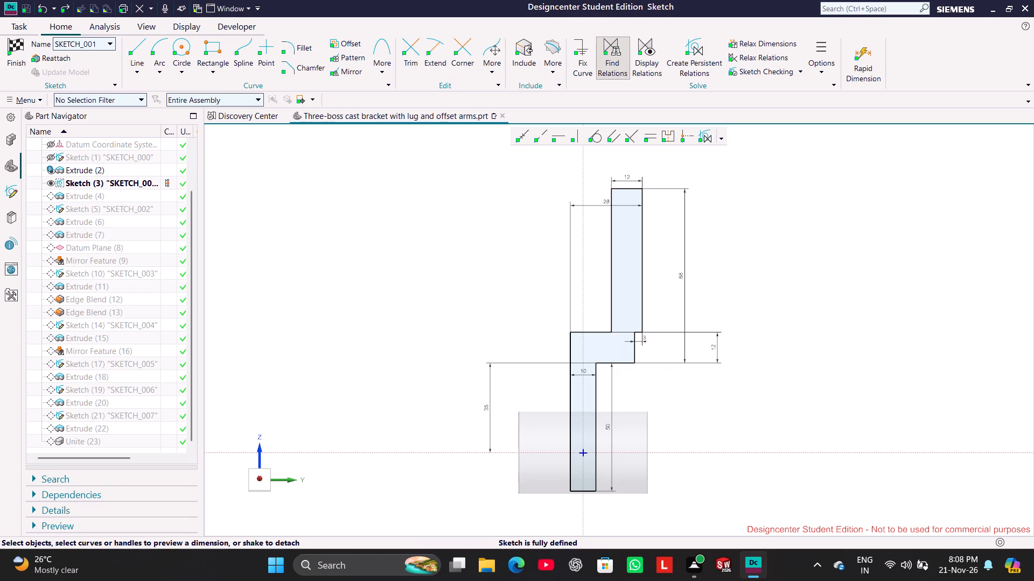
Finish the side profile sketch and update the bracket model.
click(15, 51)
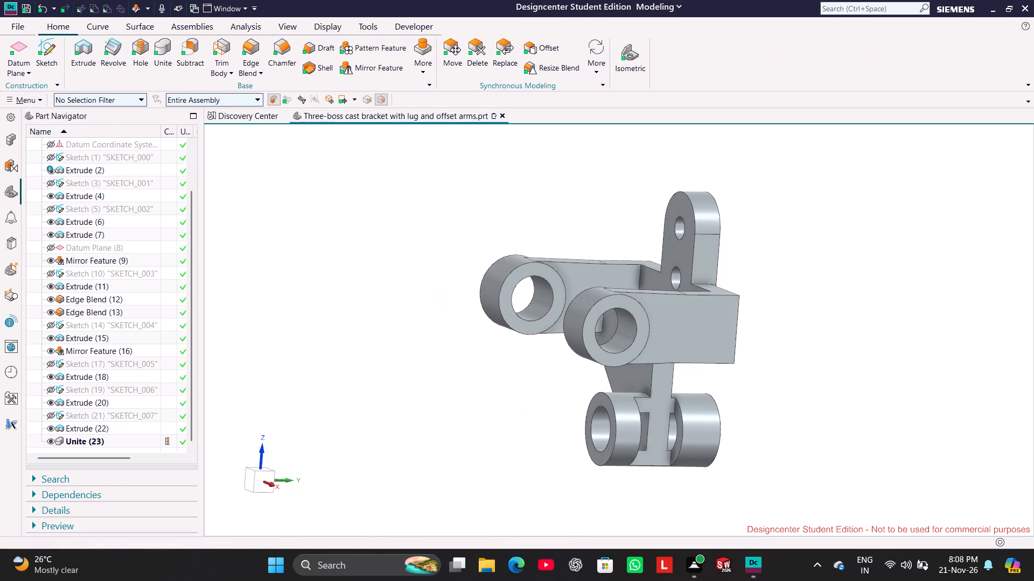
Examine the updated bracket from several sides, especially where the lower web meets the lower boss.
middle_drag(426, 331, 474, 358)
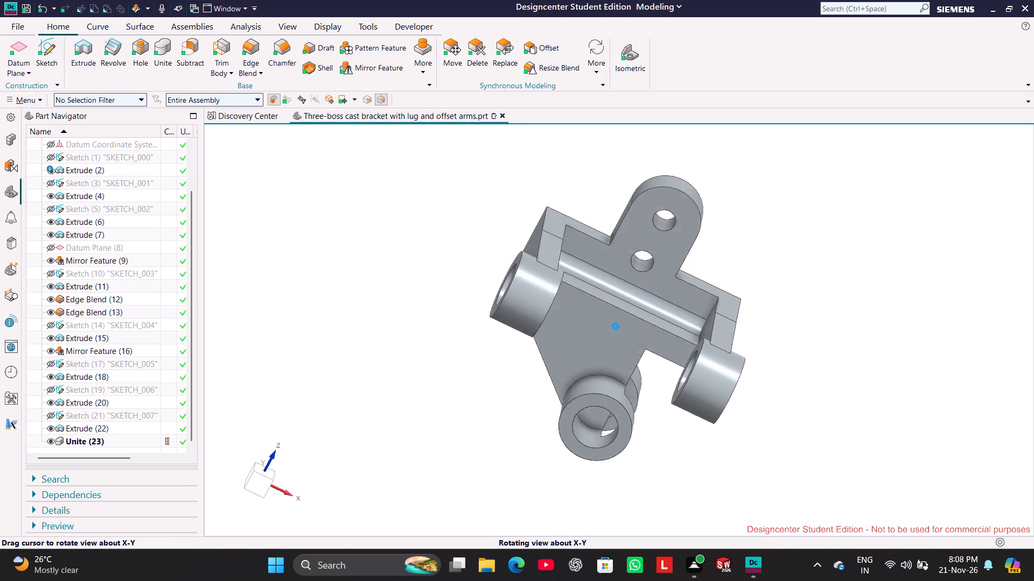
middle_drag(474, 358, 421, 313)
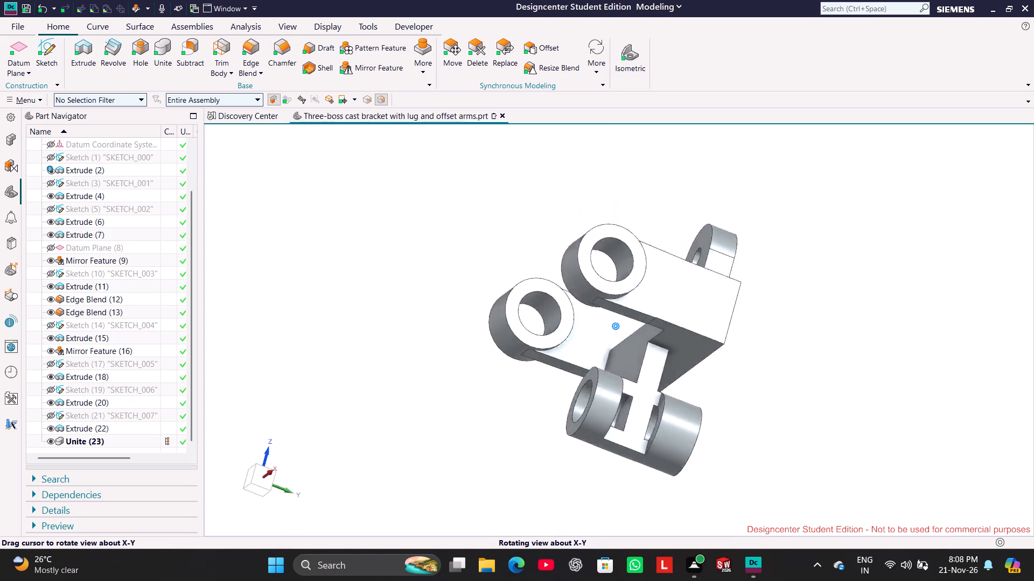
middle_drag(421, 313, 450, 346)
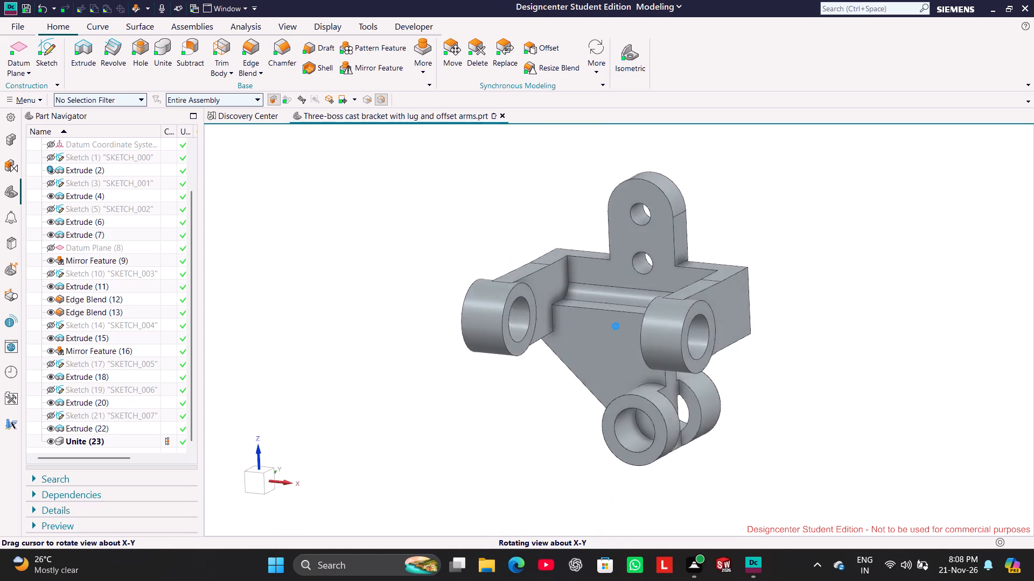
middle_drag(450, 346, 439, 344)
middle_drag(434, 358, 318, 292)
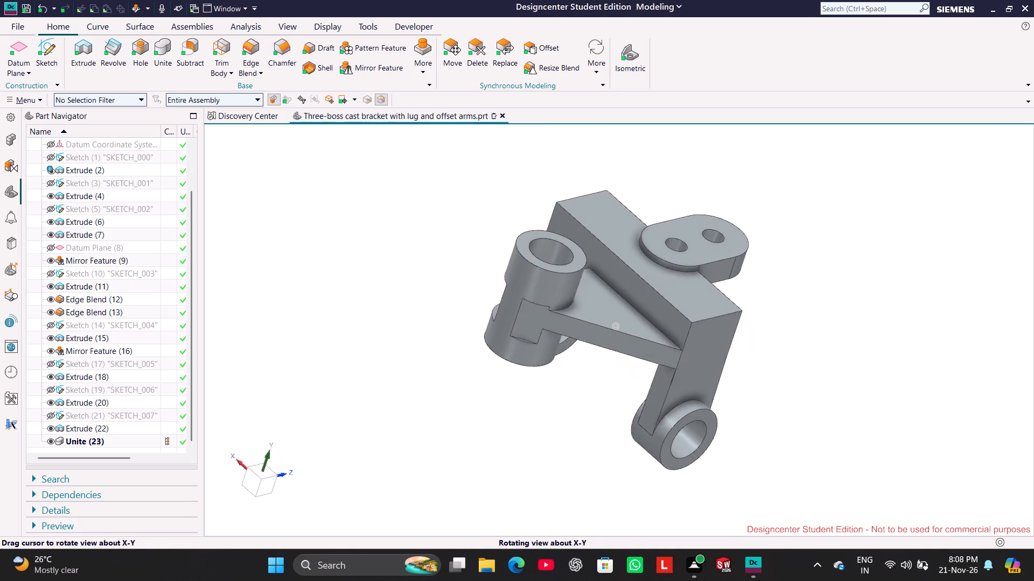
middle_drag(318, 292, 356, 282)
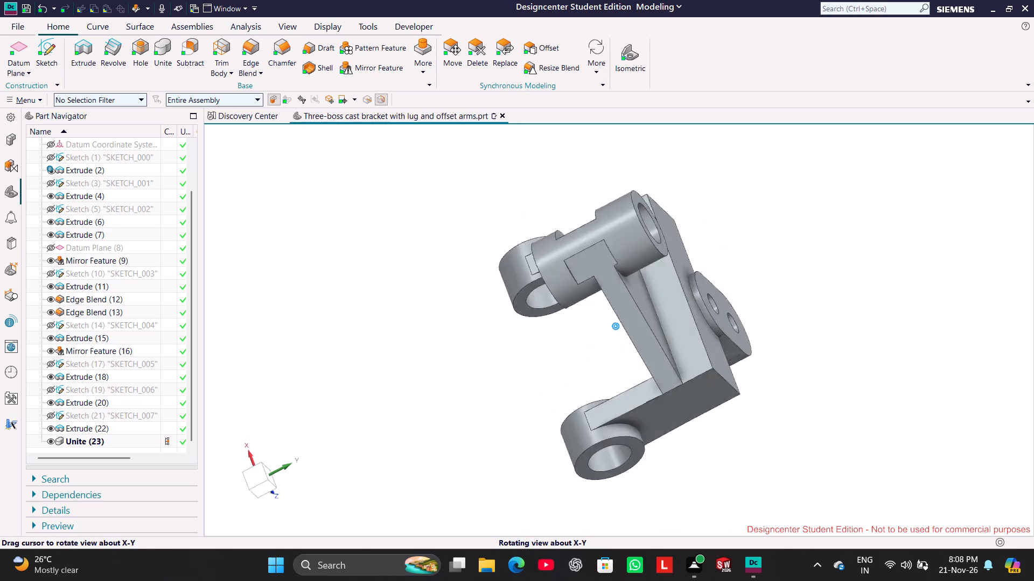
middle_drag(356, 282, 297, 263)
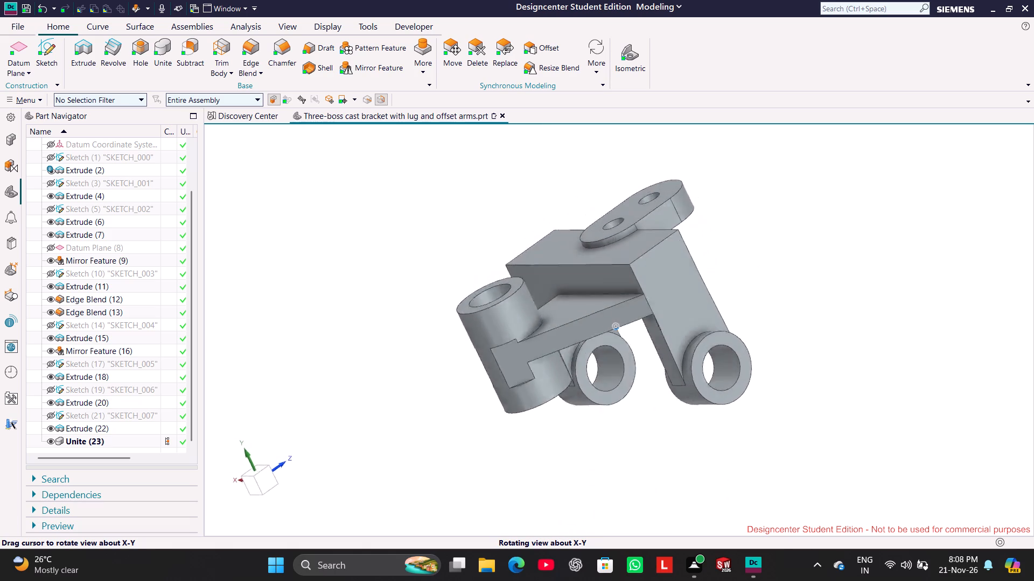
middle_drag(297, 263, 439, 314)
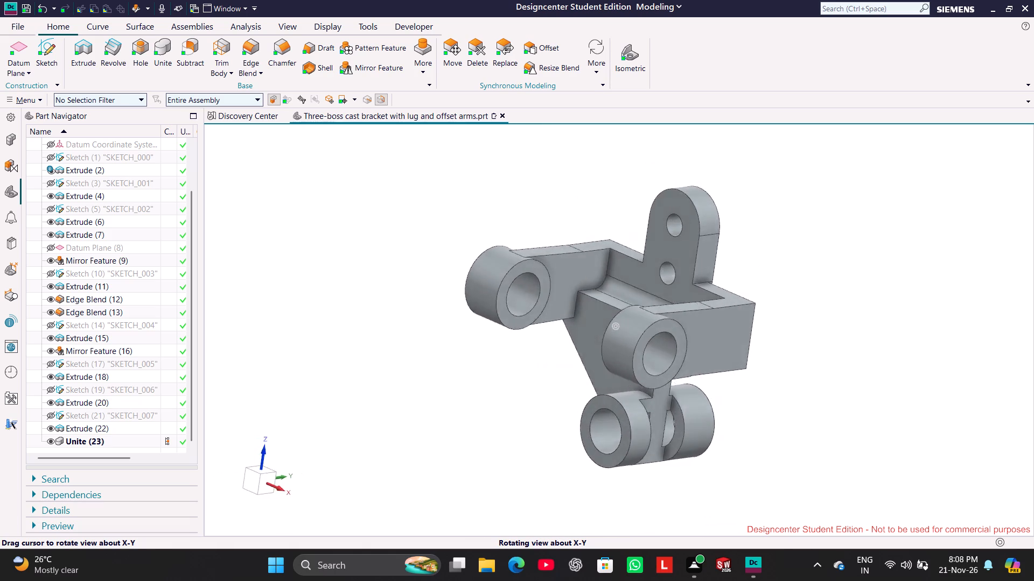
middle_drag(439, 314, 429, 300)
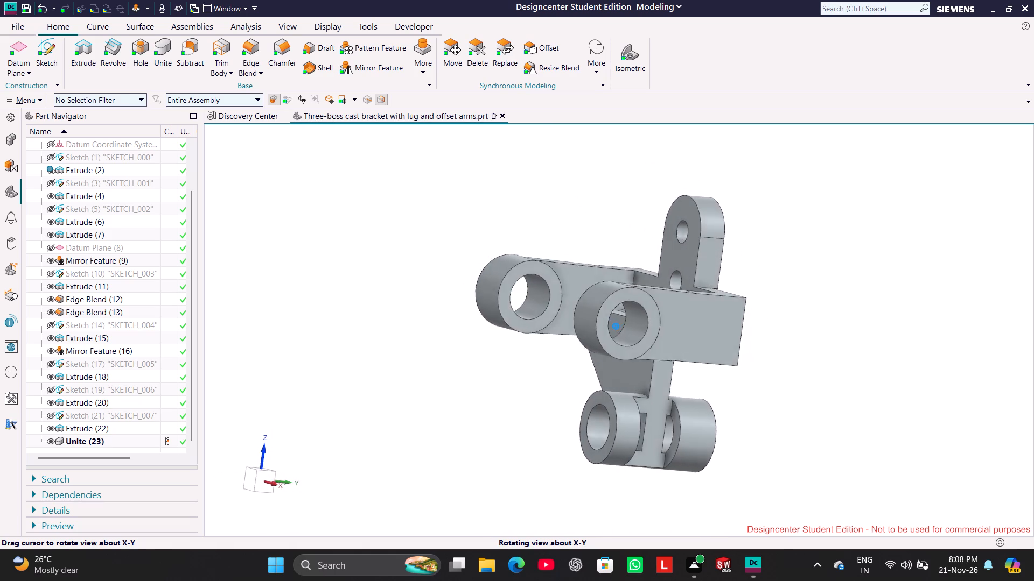
middle_drag(429, 300, 499, 254)
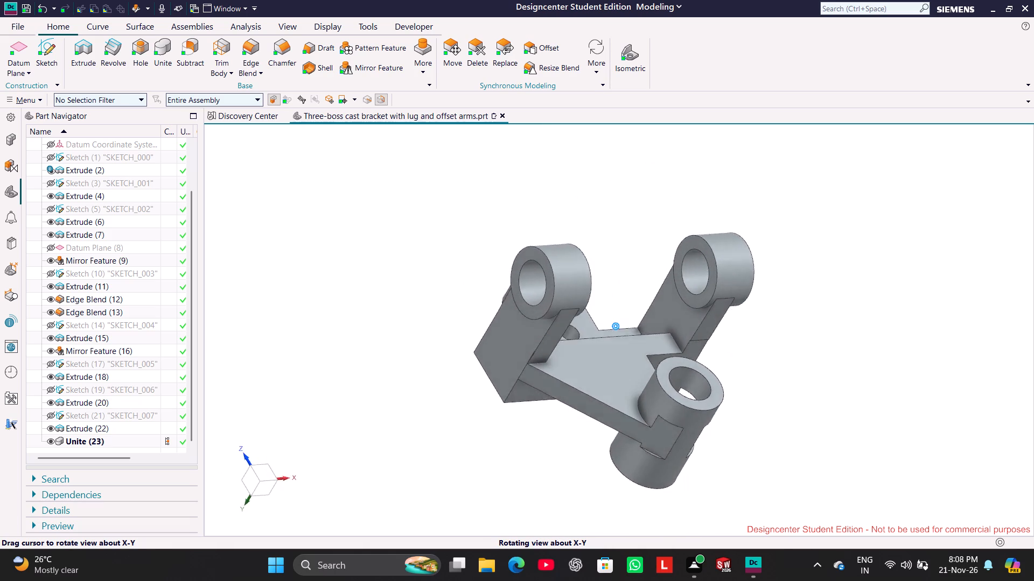
middle_drag(499, 254, 398, 324)
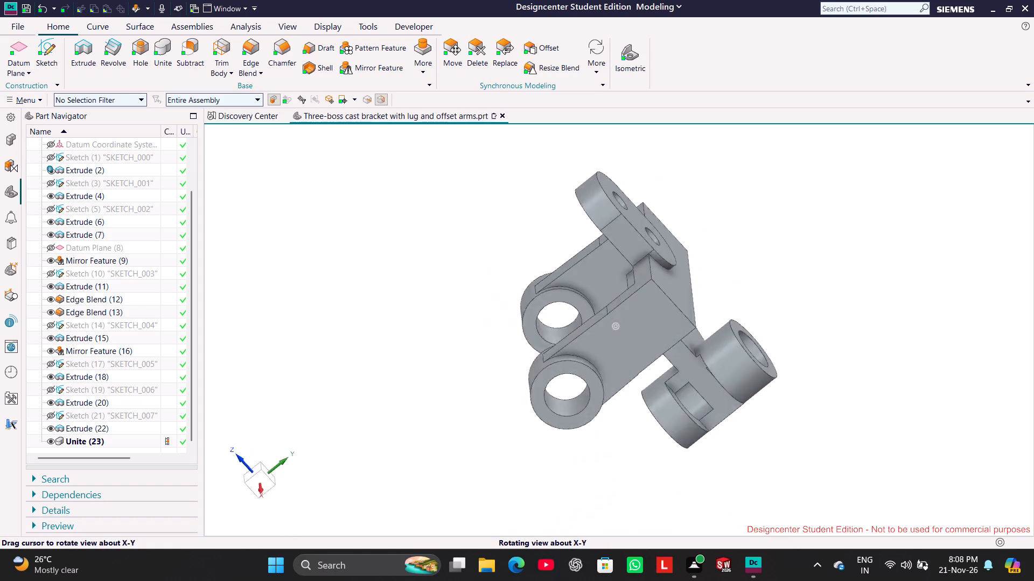
middle_drag(398, 324, 422, 343)
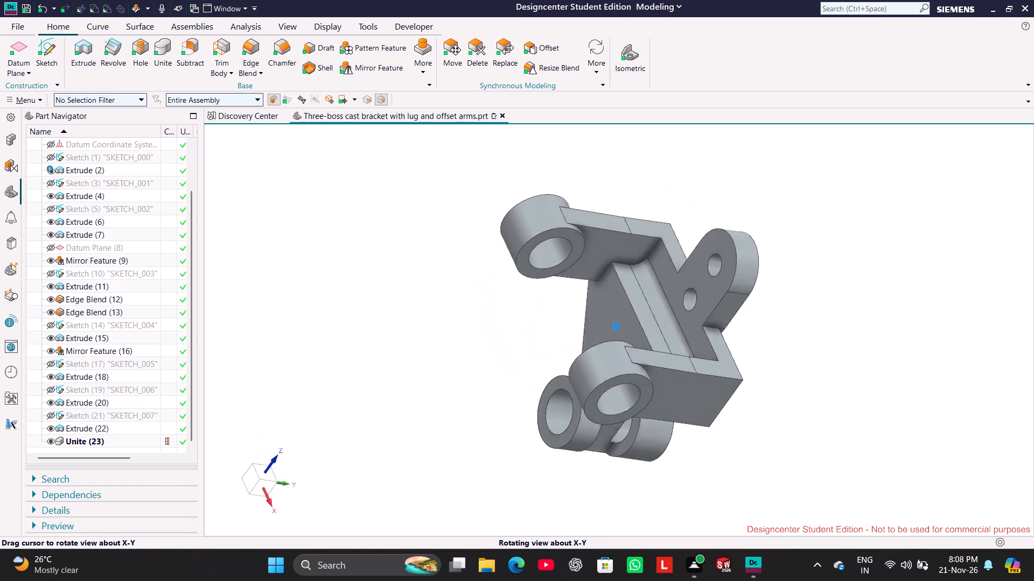
middle_drag(422, 343, 433, 337)
scroll(434, 337, up, 1)
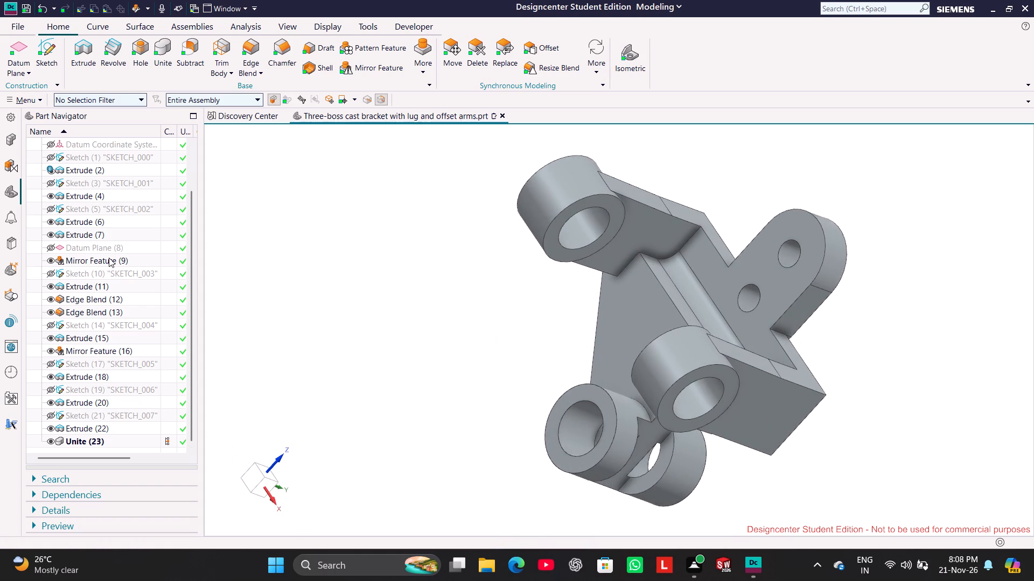
Examine the web-trimming cut's section and extents around the lower boss in its extrude definition, leaving them unmodified.
right_click(95, 287)
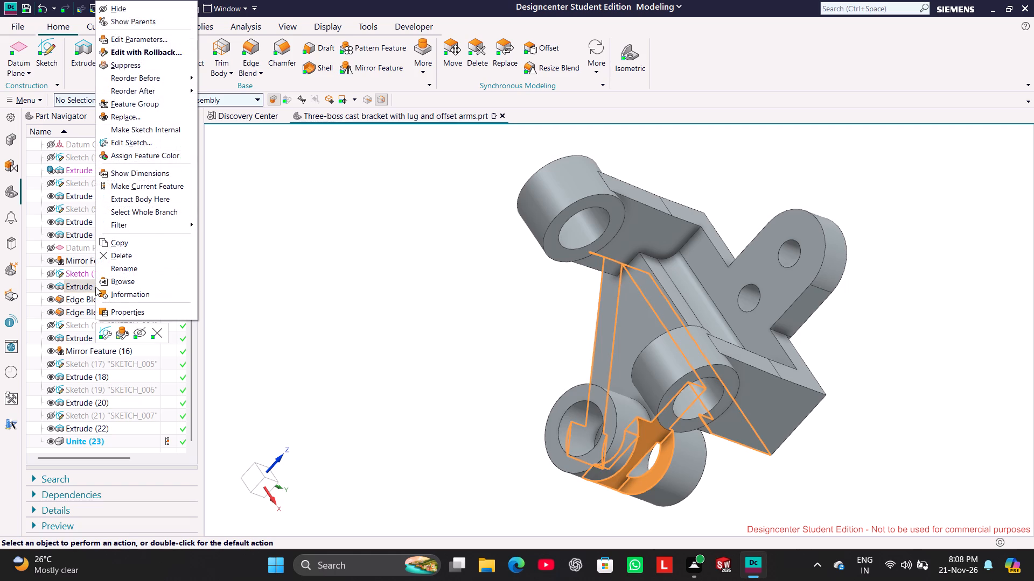
click(125, 332)
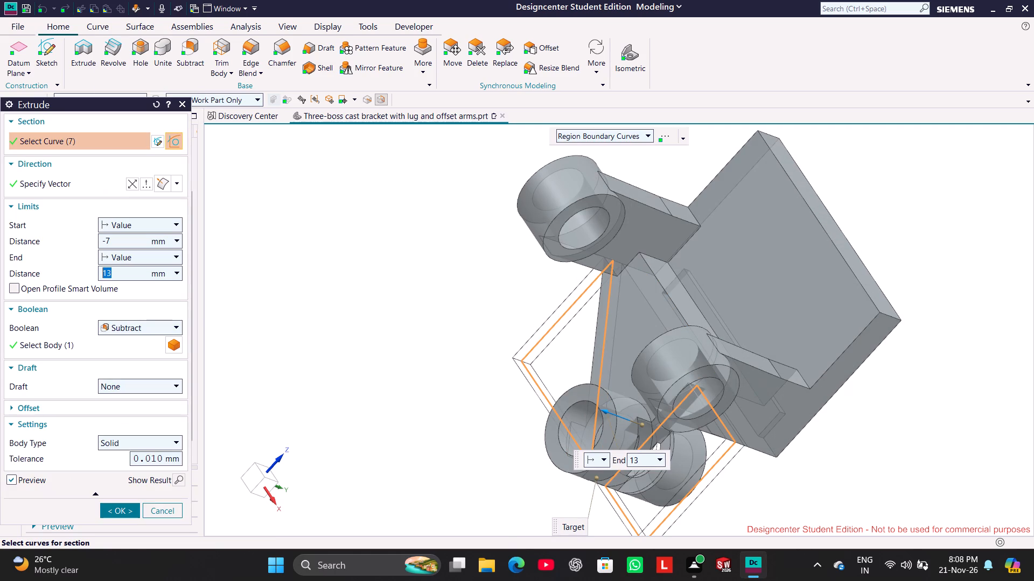
middle_drag(387, 350, 397, 360)
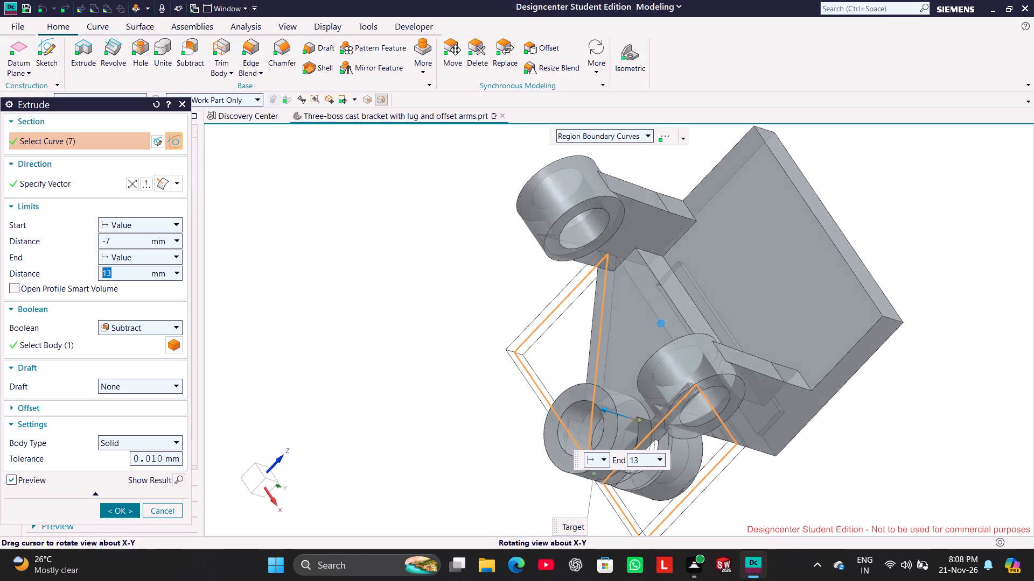
middle_drag(397, 360, 394, 369)
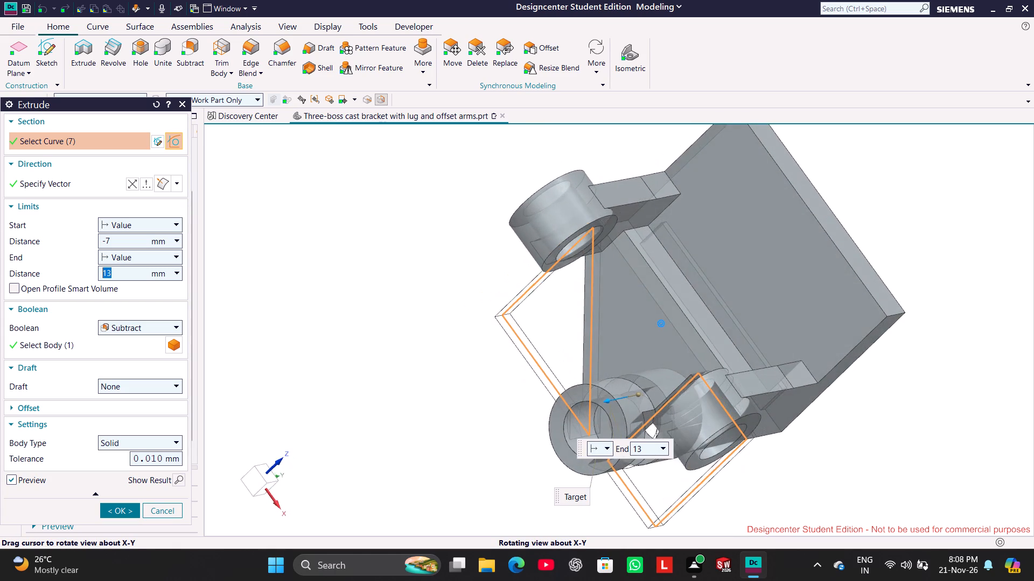
middle_drag(394, 369, 388, 372)
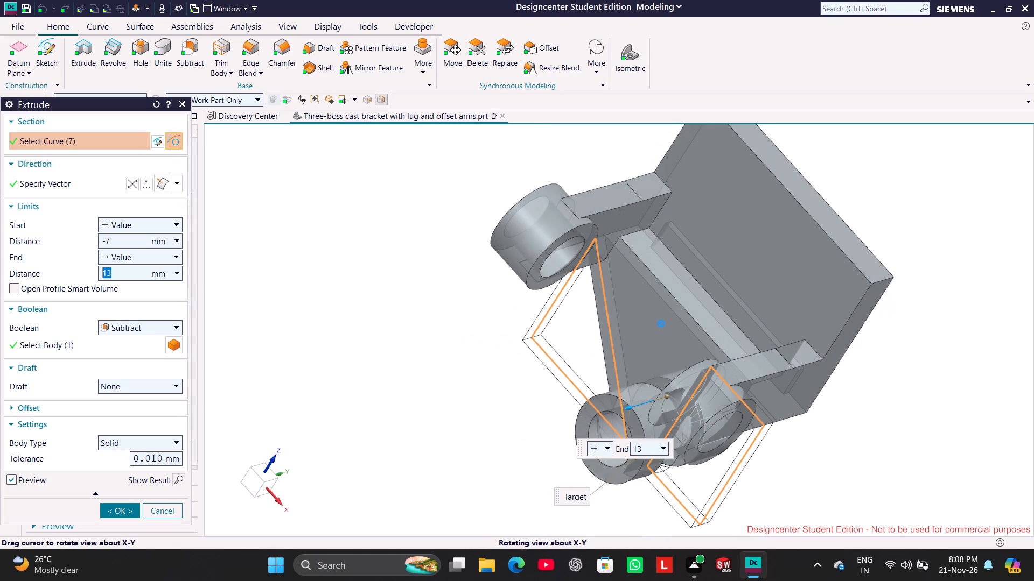
middle_drag(388, 372, 424, 387)
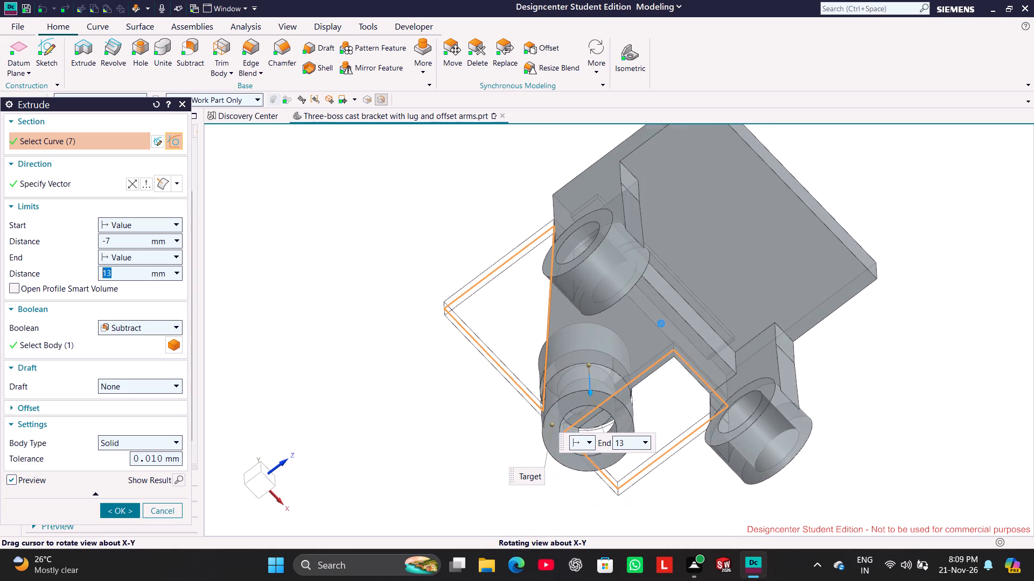
middle_drag(424, 387, 390, 374)
click(173, 511)
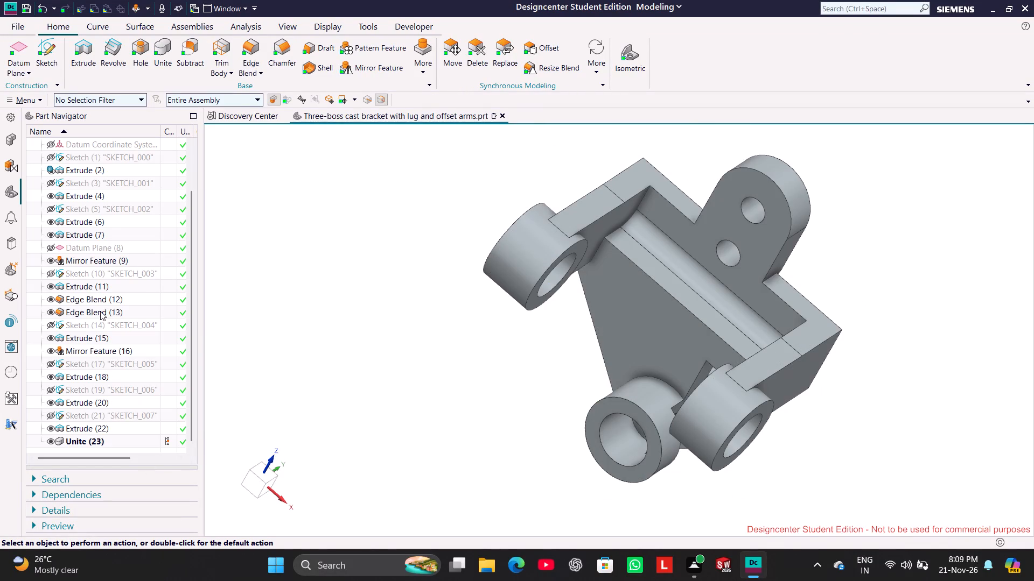
Open the web-trimming cut's sketch for editing and check its two regions against the lower boss.
right_click(102, 274)
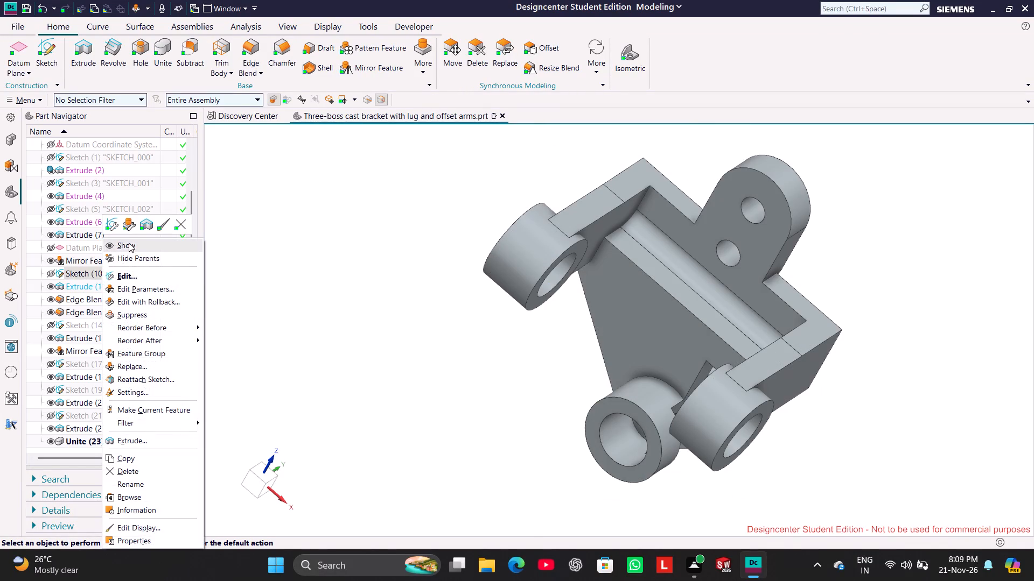
click(129, 224)
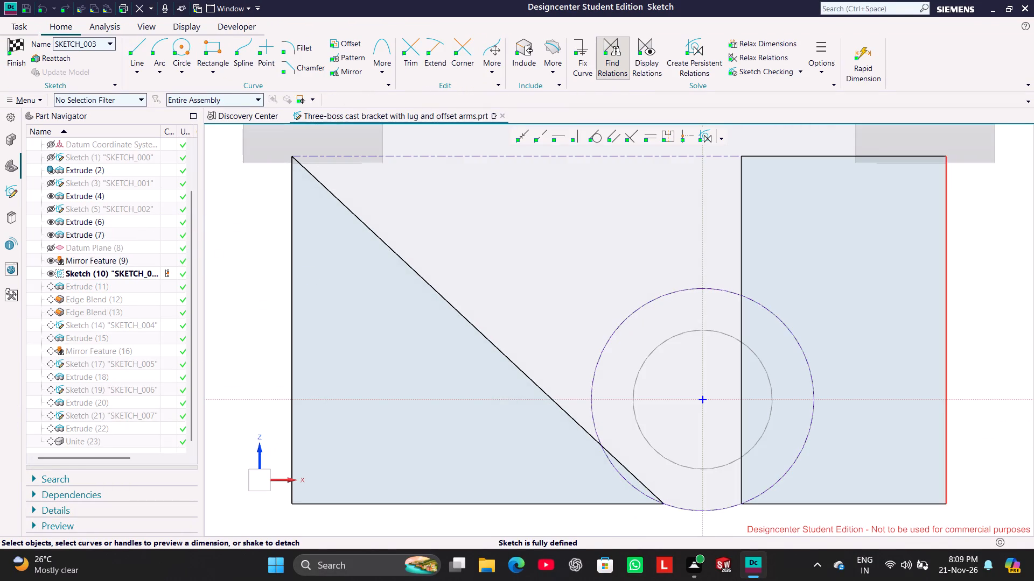
scroll(942, 306, down, 2)
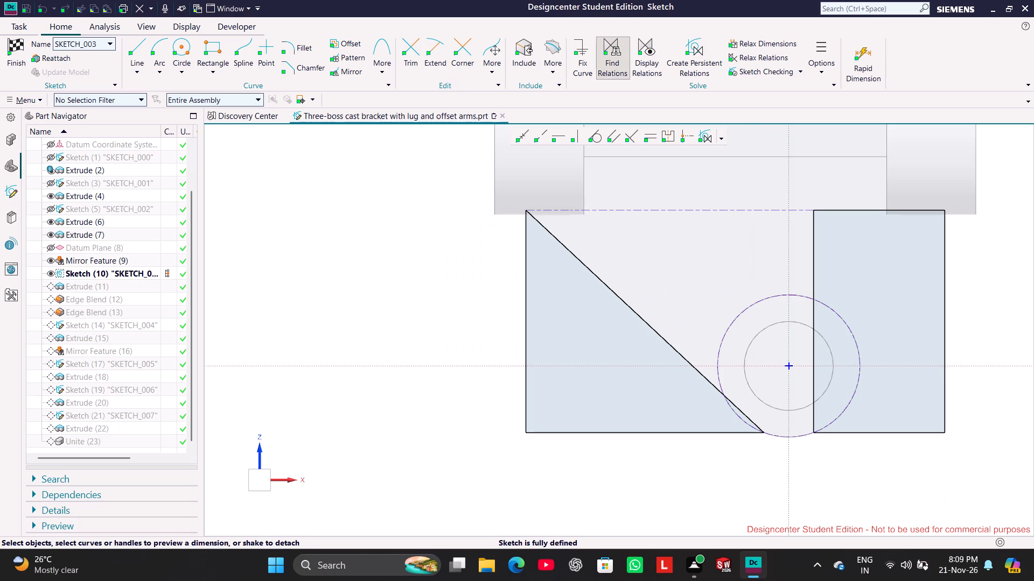
ctrl+middle_drag(980, 299, 928, 307)
middle_drag(997, 290, 789, 373)
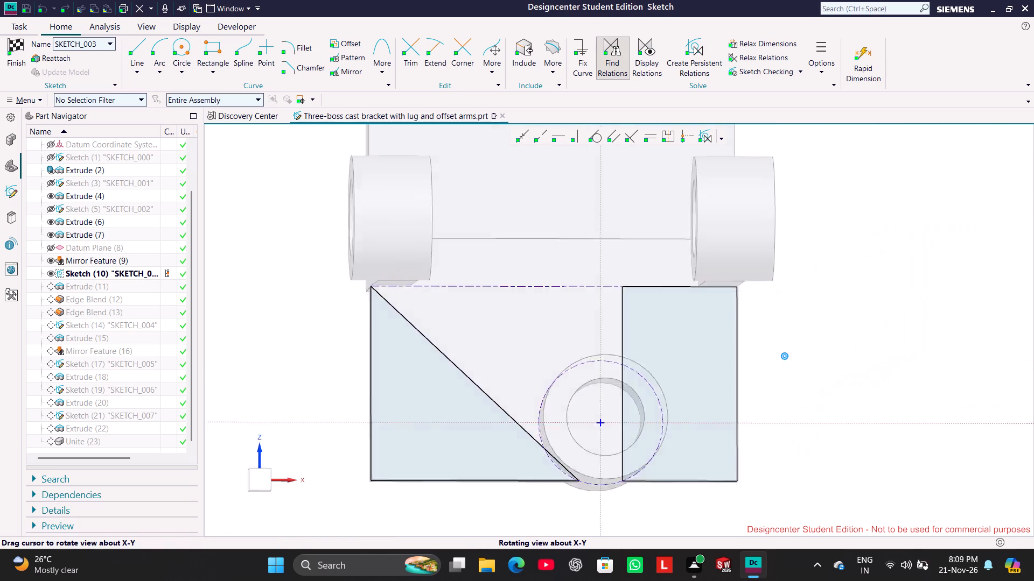
middle_drag(789, 373, 799, 348)
right_drag(827, 335, 767, 341)
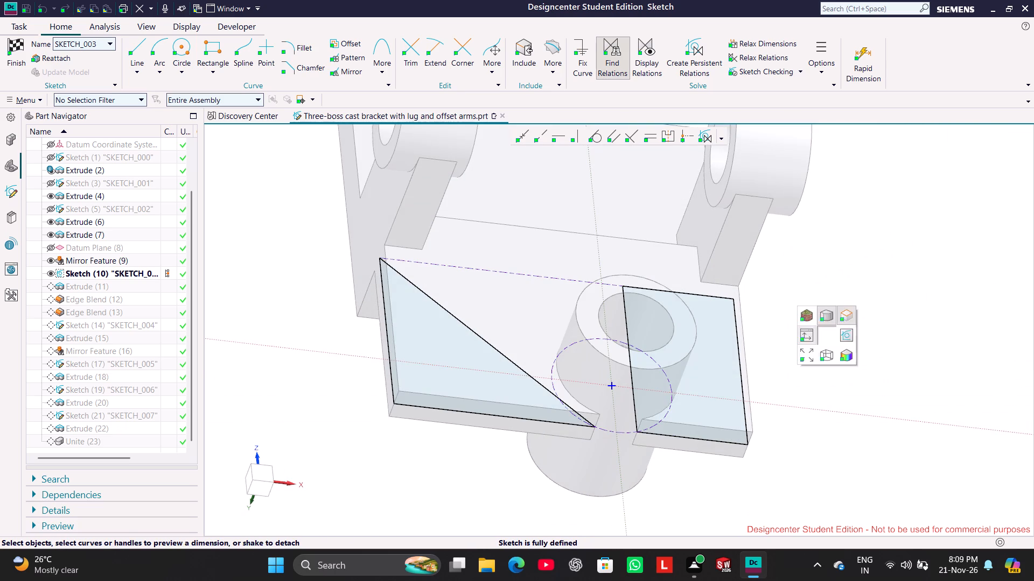
right_drag(767, 341, 765, 341)
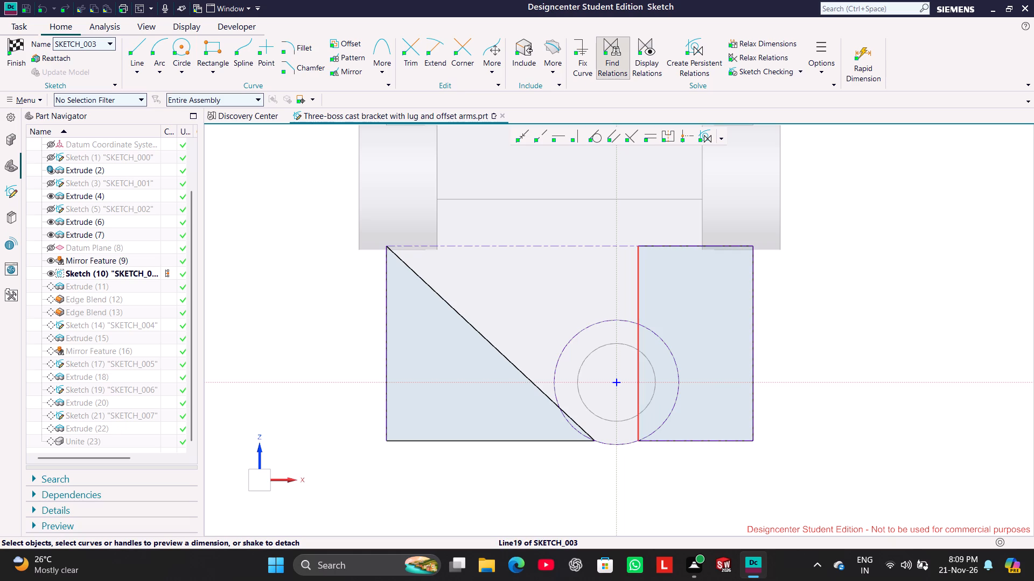
With relations and dimensions temporarily relaxed, move the cut rectangle's inner vertical edge in +X to about 4 mm beyond the boss's outer circle.
drag(634, 283, 685, 289)
click(743, 64)
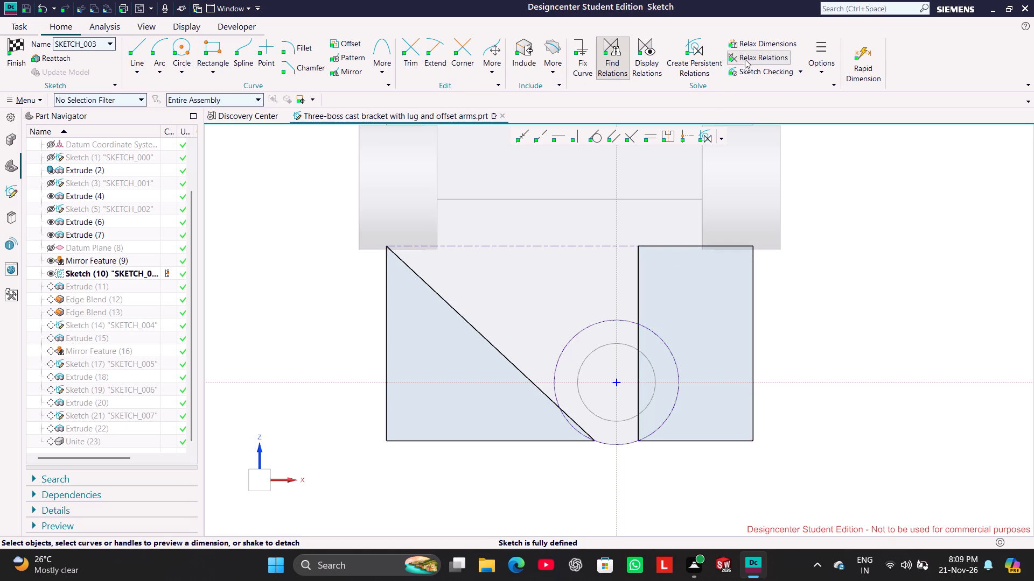
click(750, 43)
drag(634, 286, 686, 290)
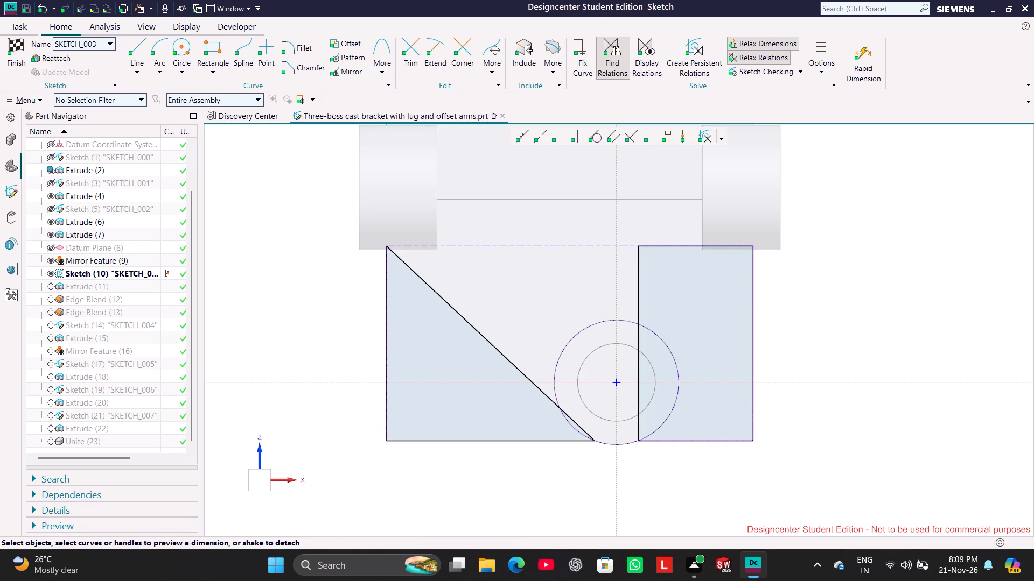
drag(686, 290, 691, 293)
drag(638, 440, 679, 434)
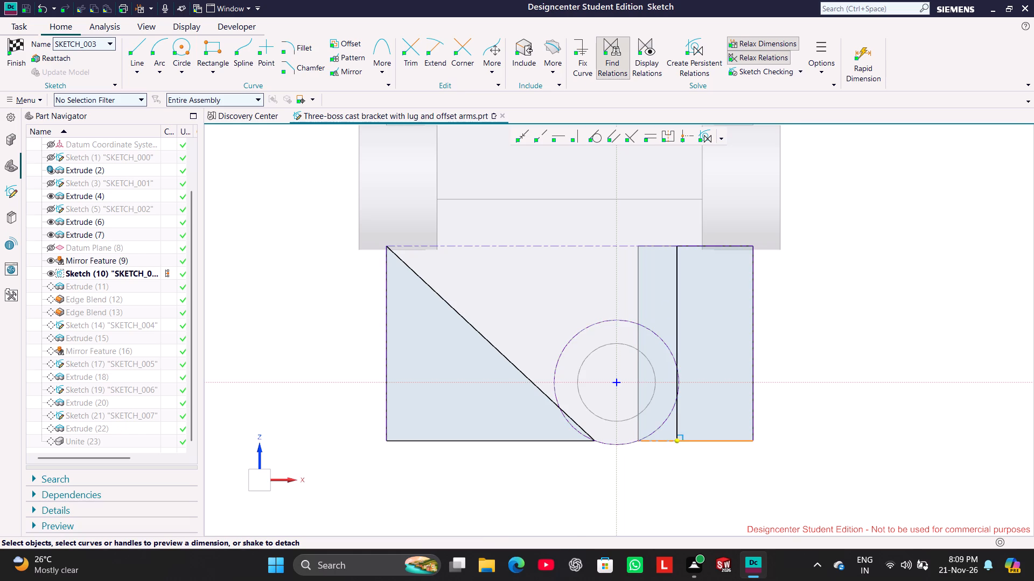
drag(679, 434, 699, 434)
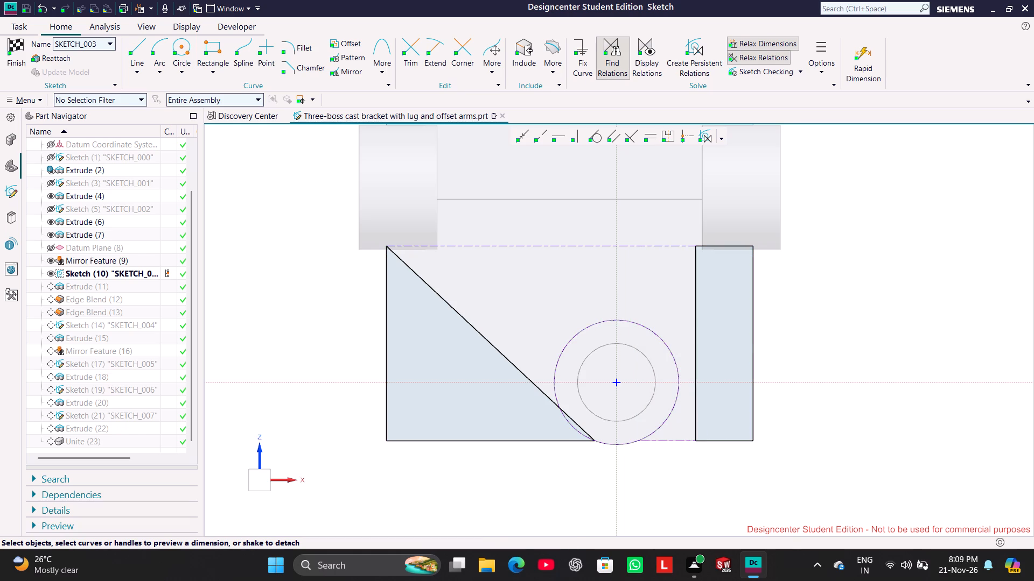
click(755, 57)
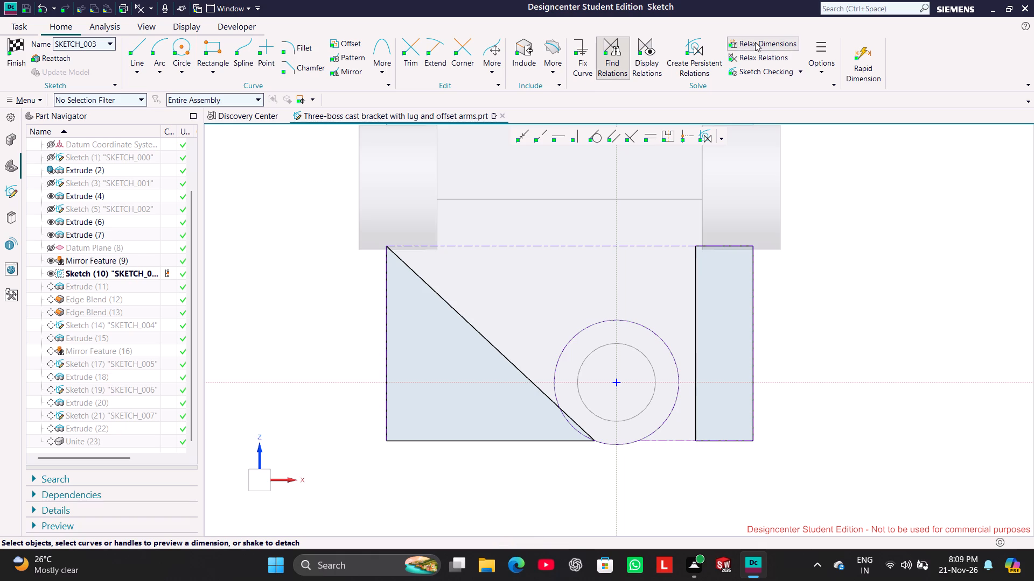
click(755, 41)
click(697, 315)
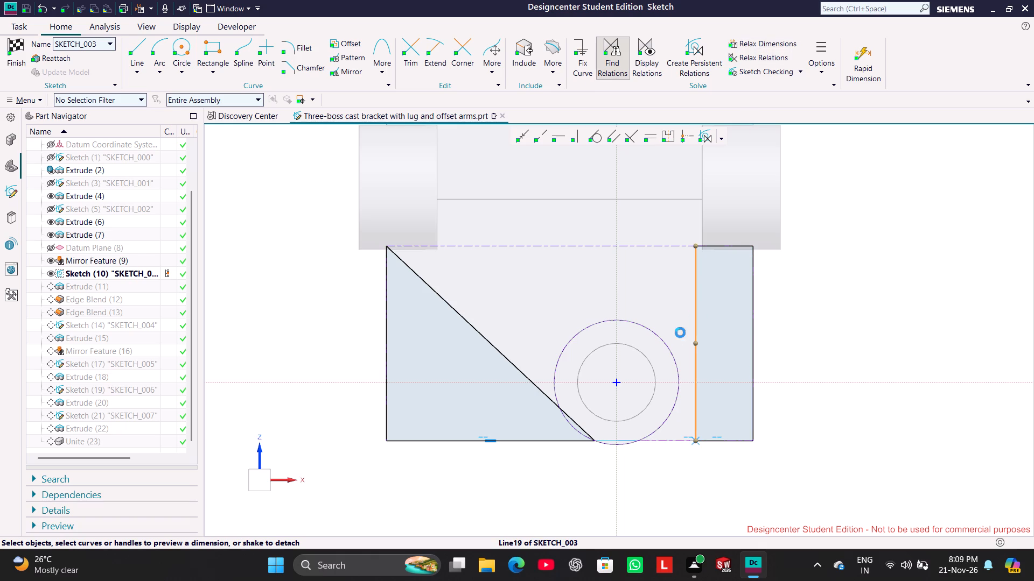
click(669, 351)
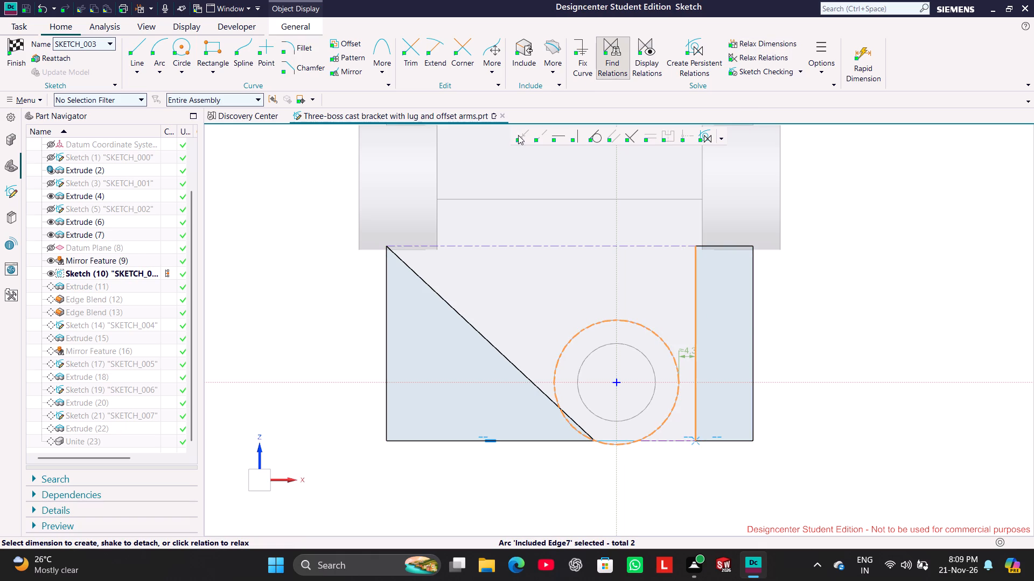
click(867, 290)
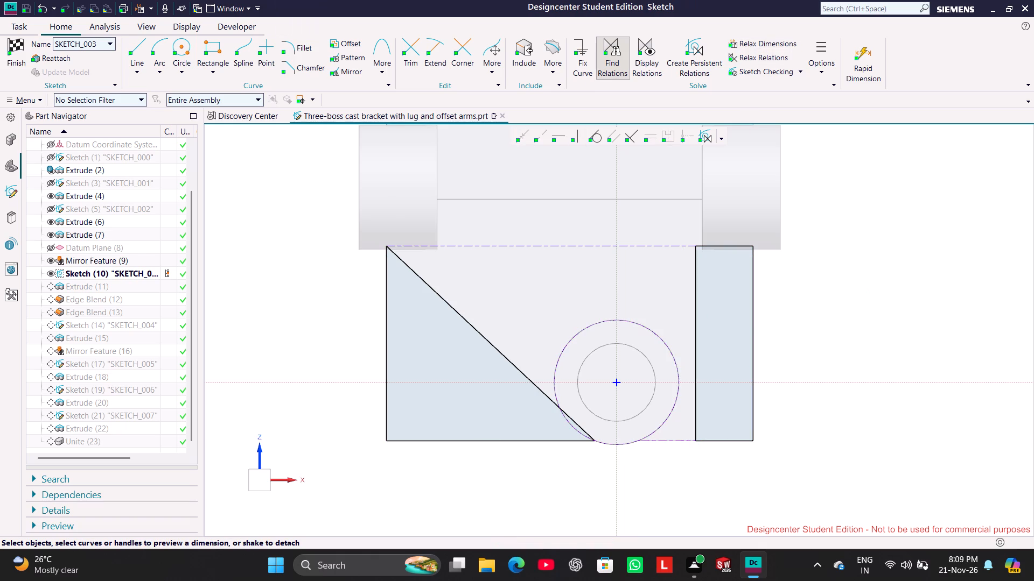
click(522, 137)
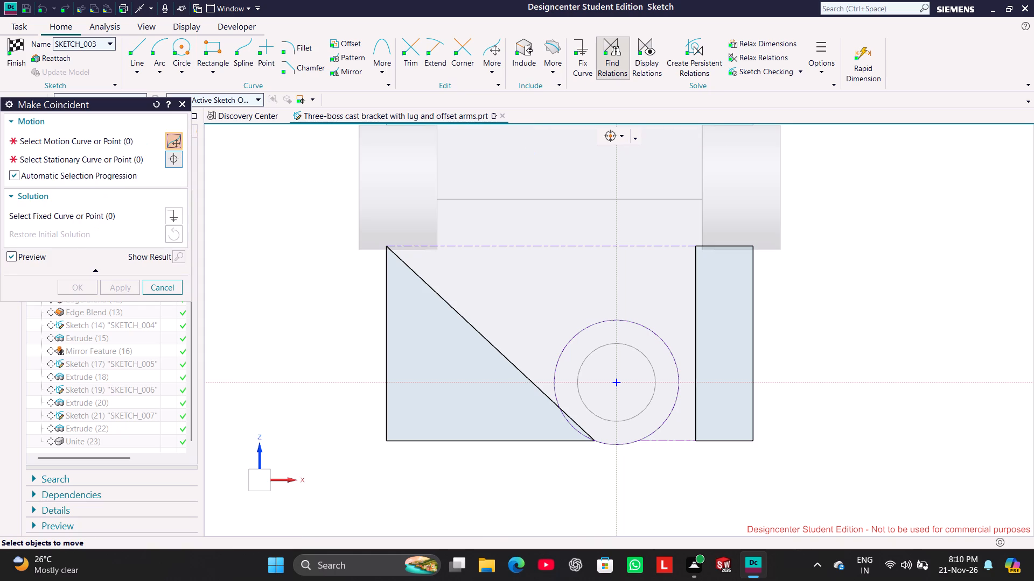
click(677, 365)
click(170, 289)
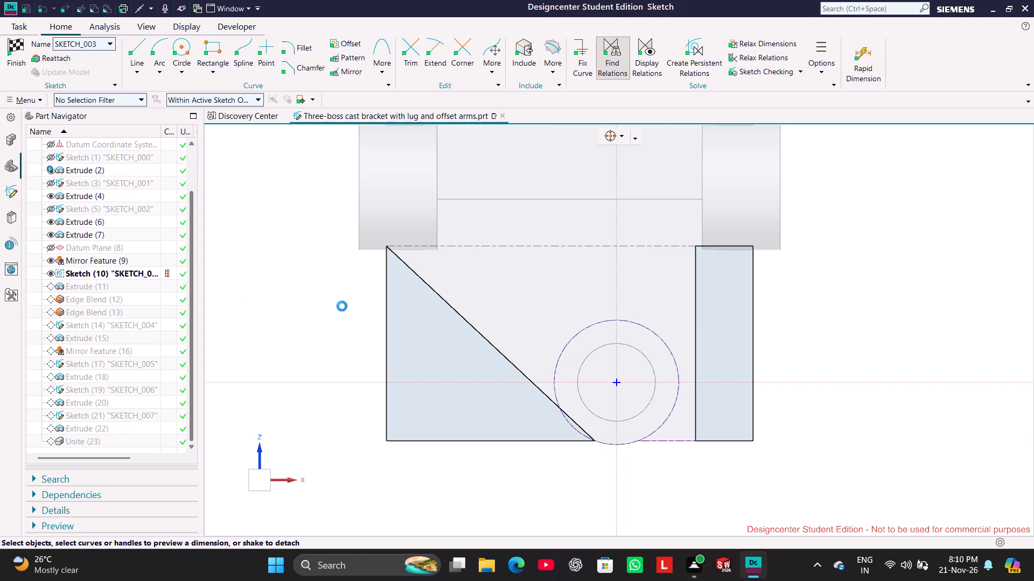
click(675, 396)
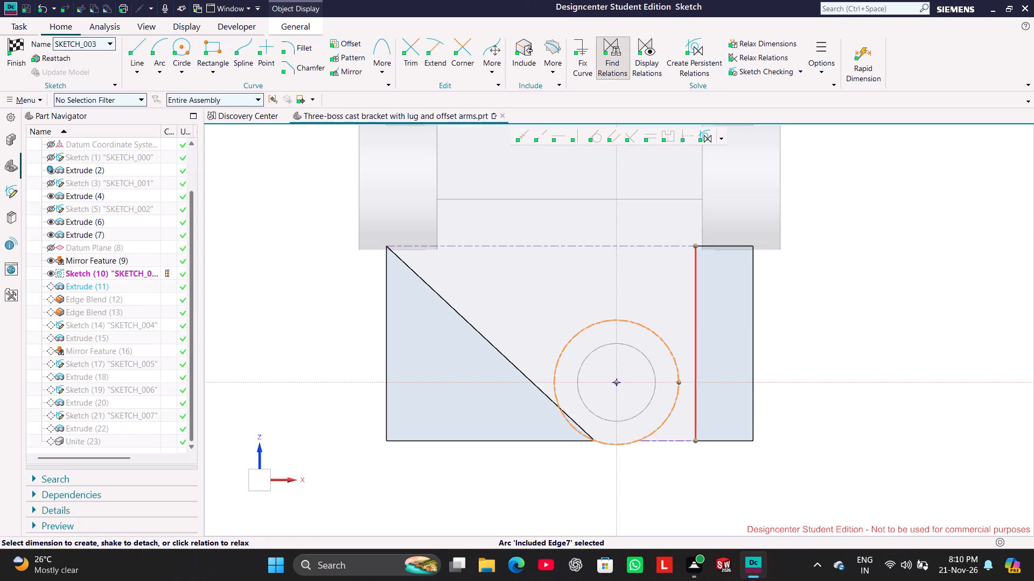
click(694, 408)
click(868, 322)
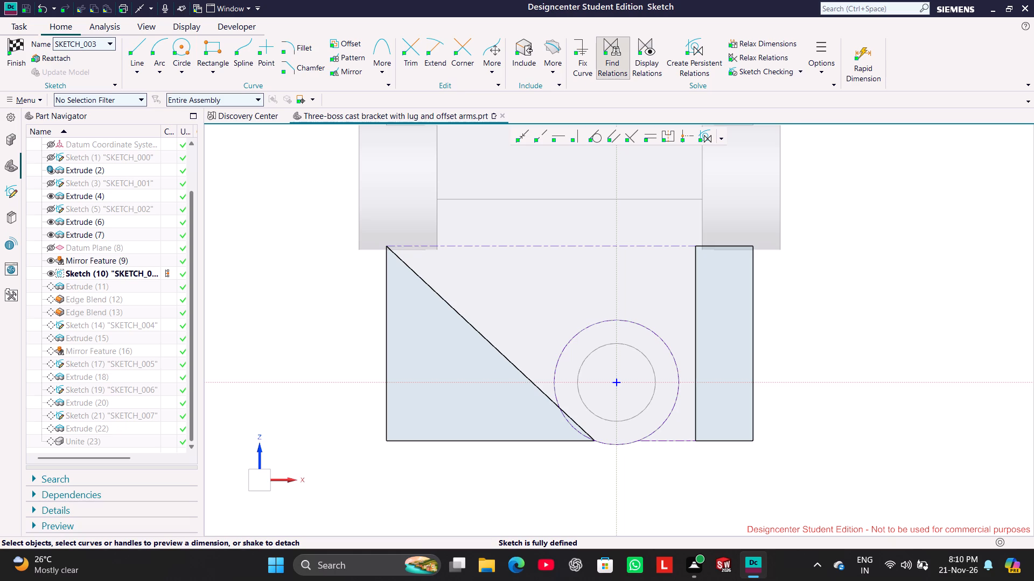
With relations and dimensions temporarily relaxed, move the cut triangle's lower corner in -X so its slanted edge clears the boss circle by about 6.5 mm.
click(780, 55)
click(777, 37)
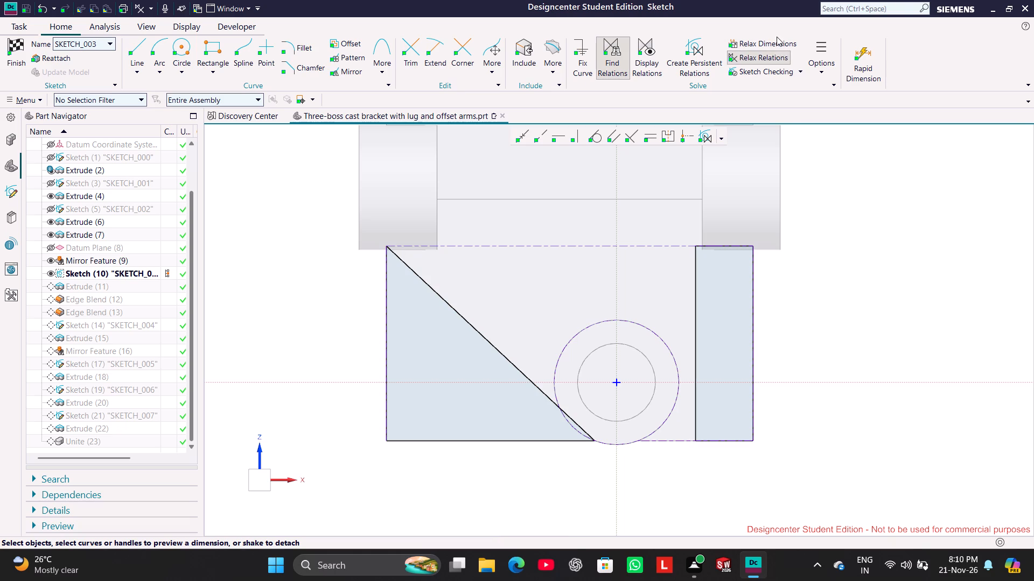
click(775, 42)
drag(515, 364, 507, 370)
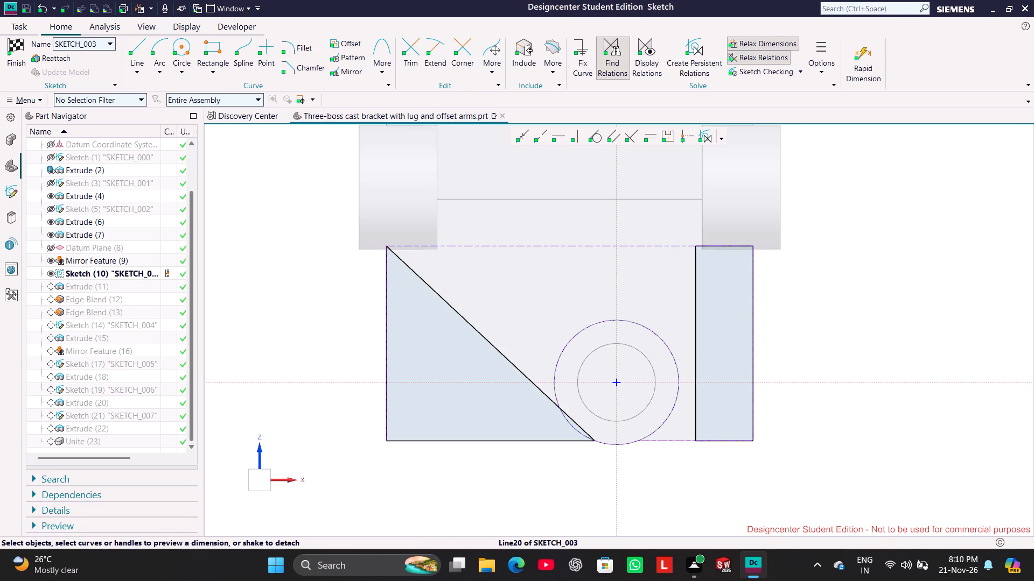
drag(507, 370, 474, 399)
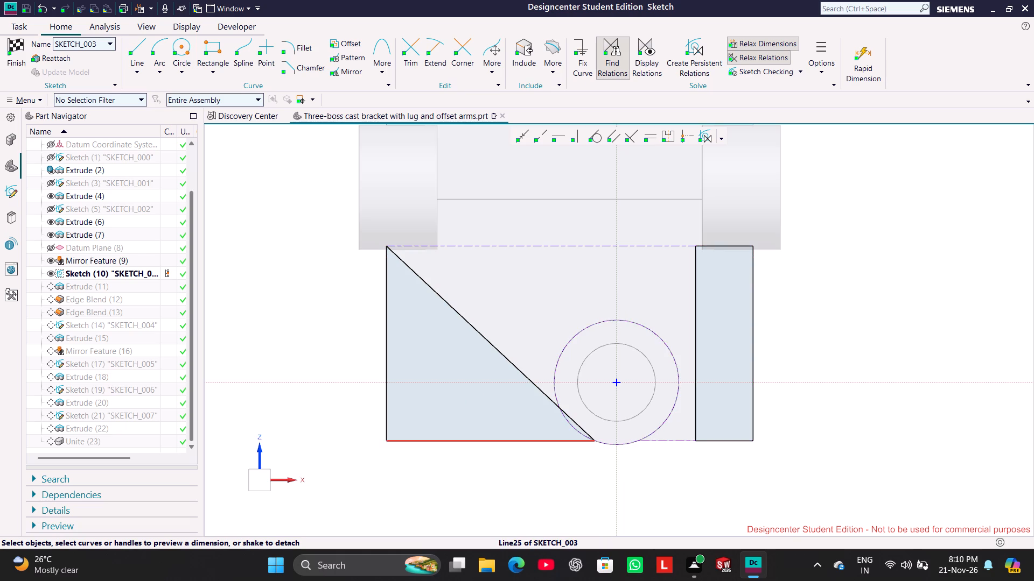
drag(593, 442, 551, 434)
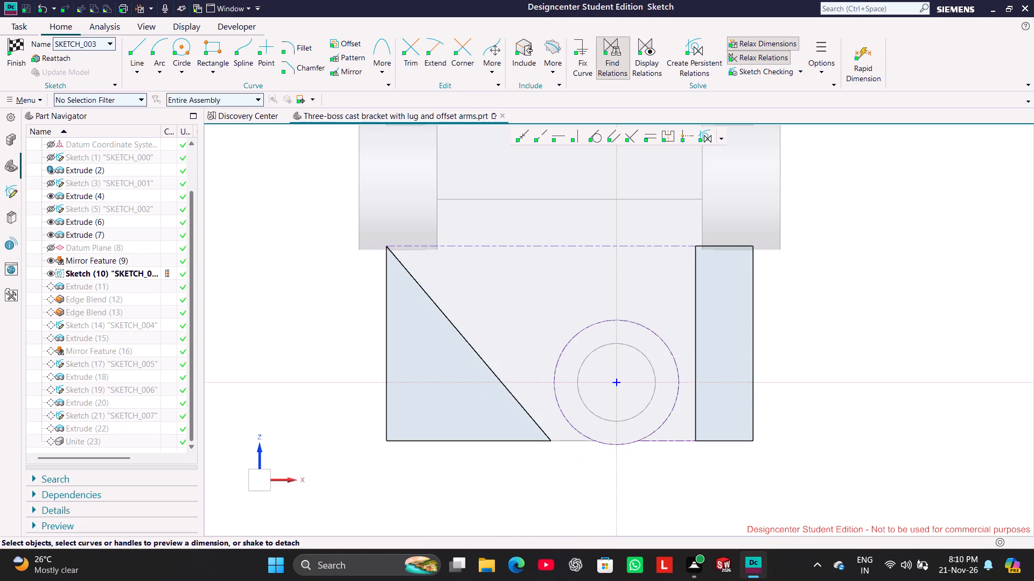
click(292, 264)
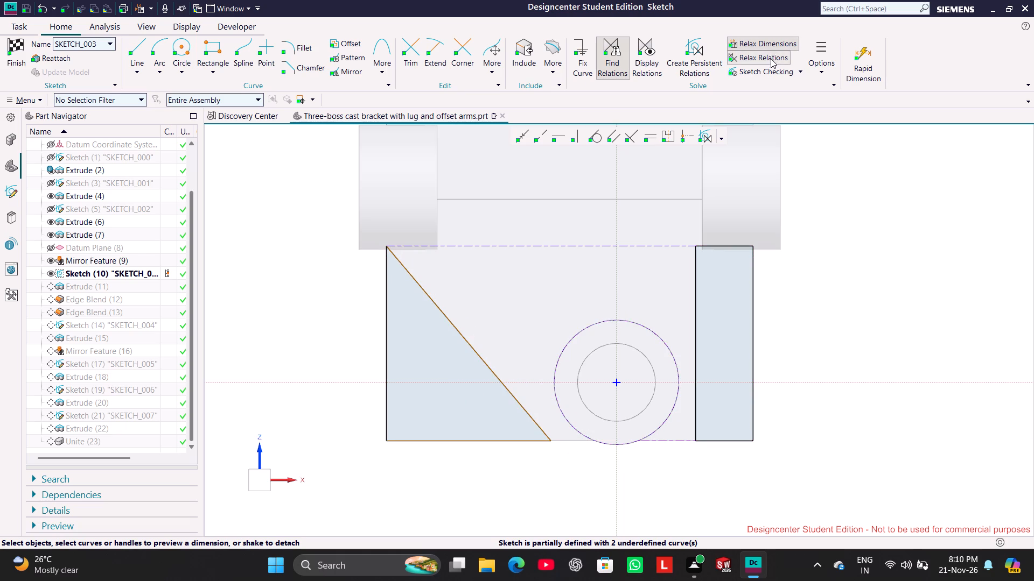
click(771, 59)
click(761, 40)
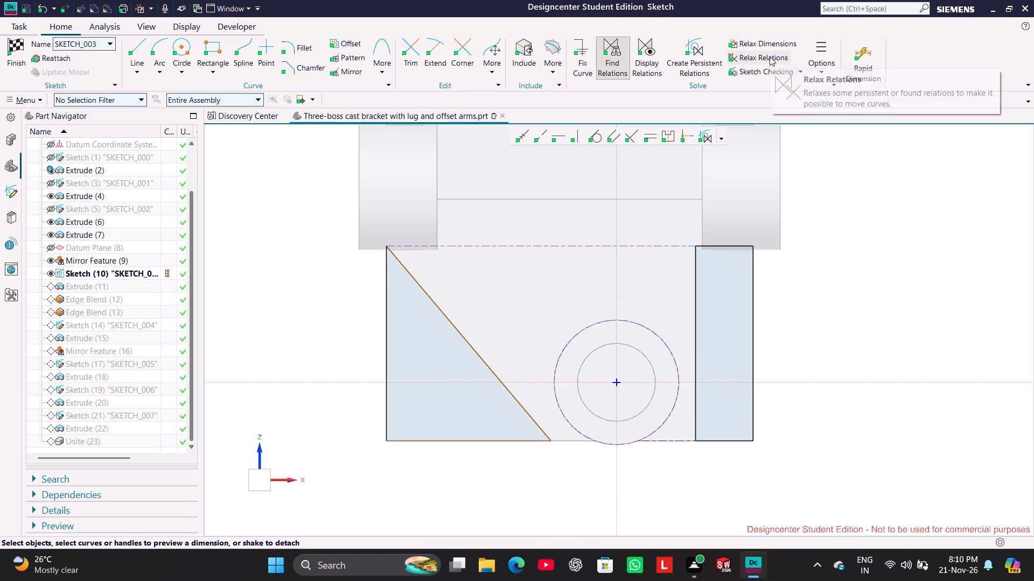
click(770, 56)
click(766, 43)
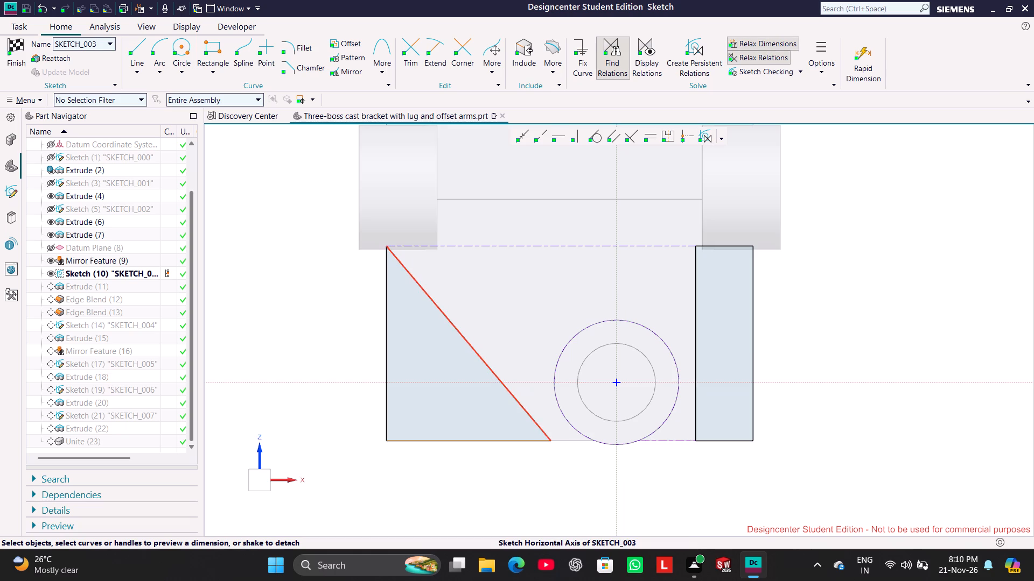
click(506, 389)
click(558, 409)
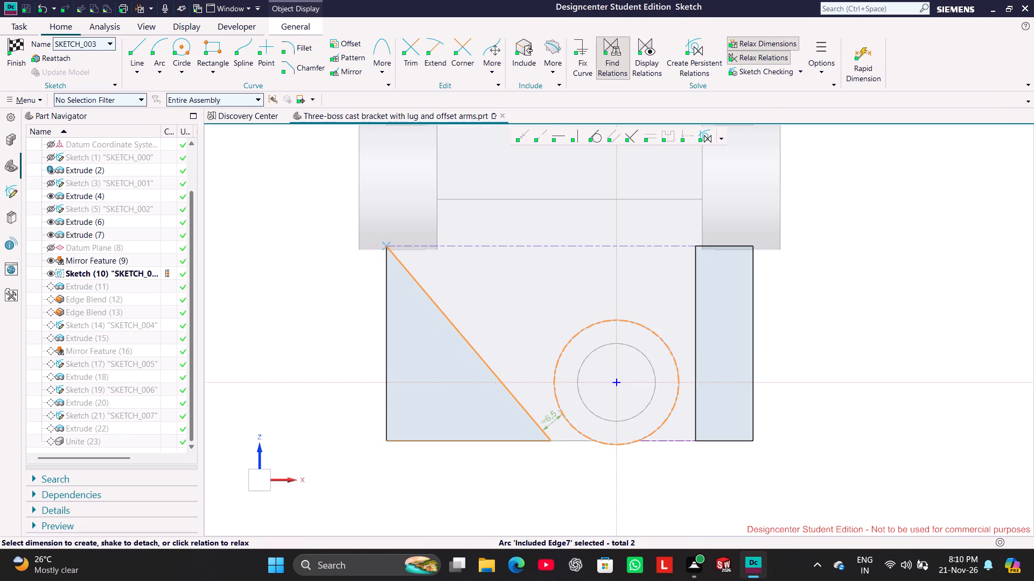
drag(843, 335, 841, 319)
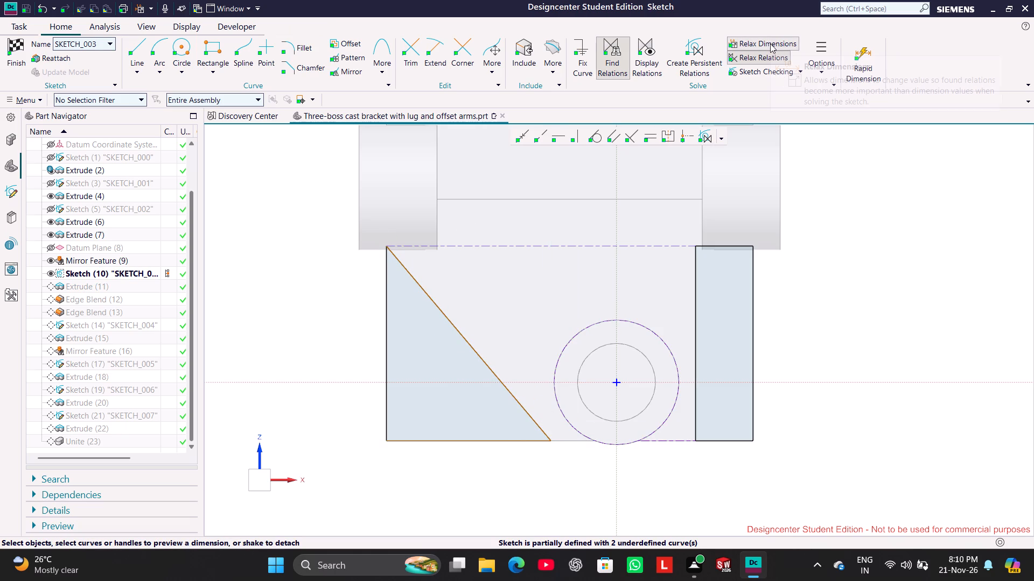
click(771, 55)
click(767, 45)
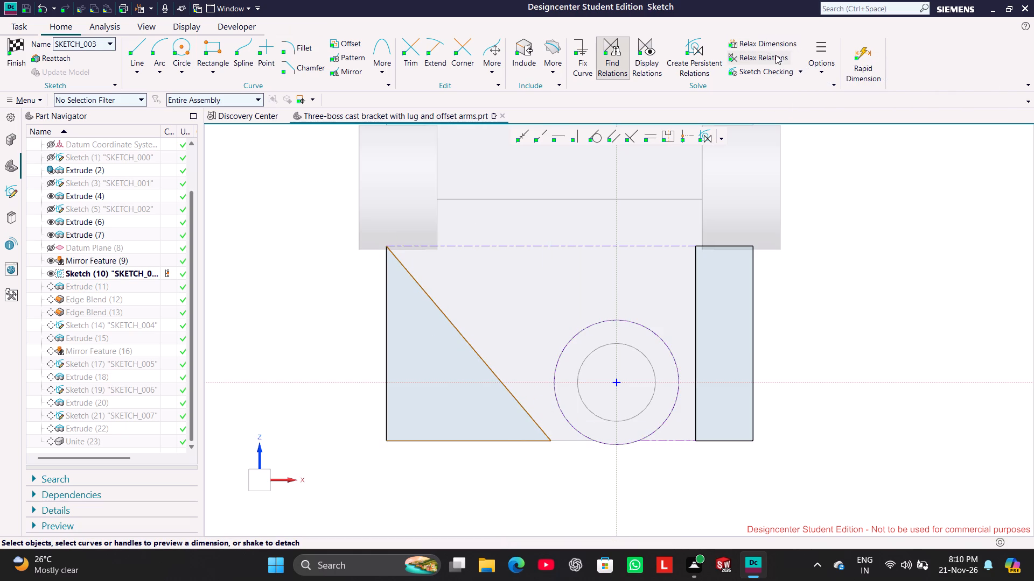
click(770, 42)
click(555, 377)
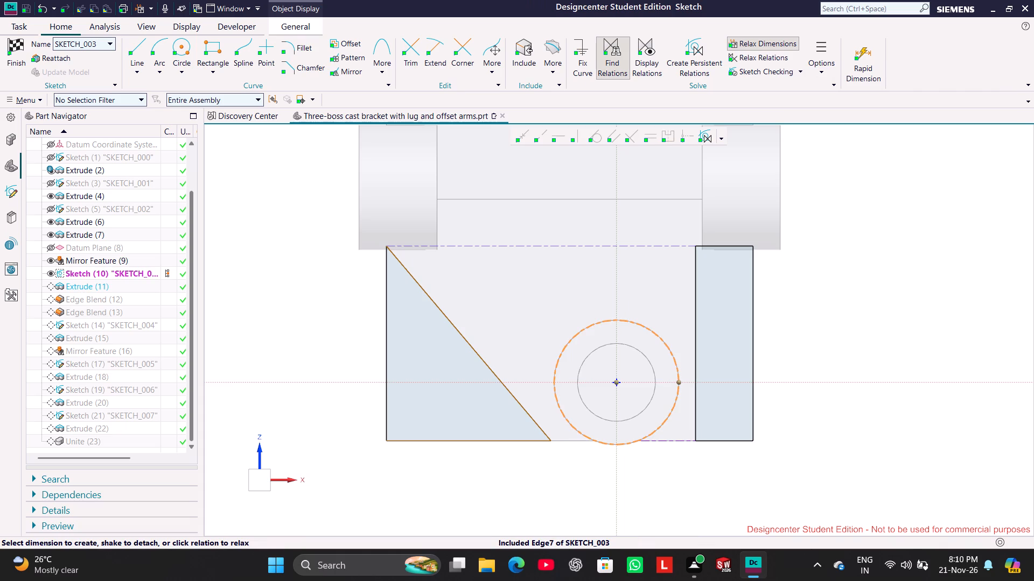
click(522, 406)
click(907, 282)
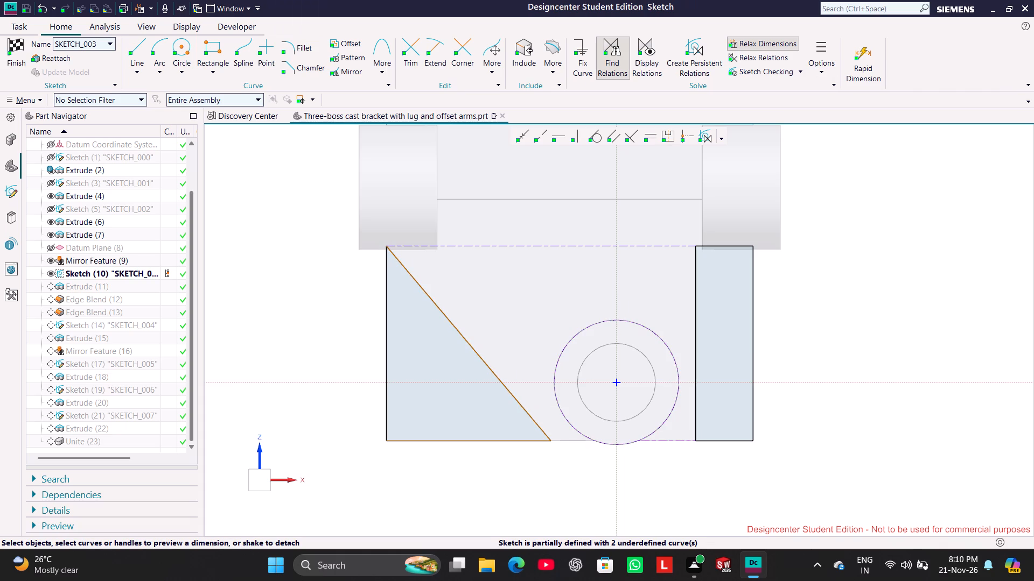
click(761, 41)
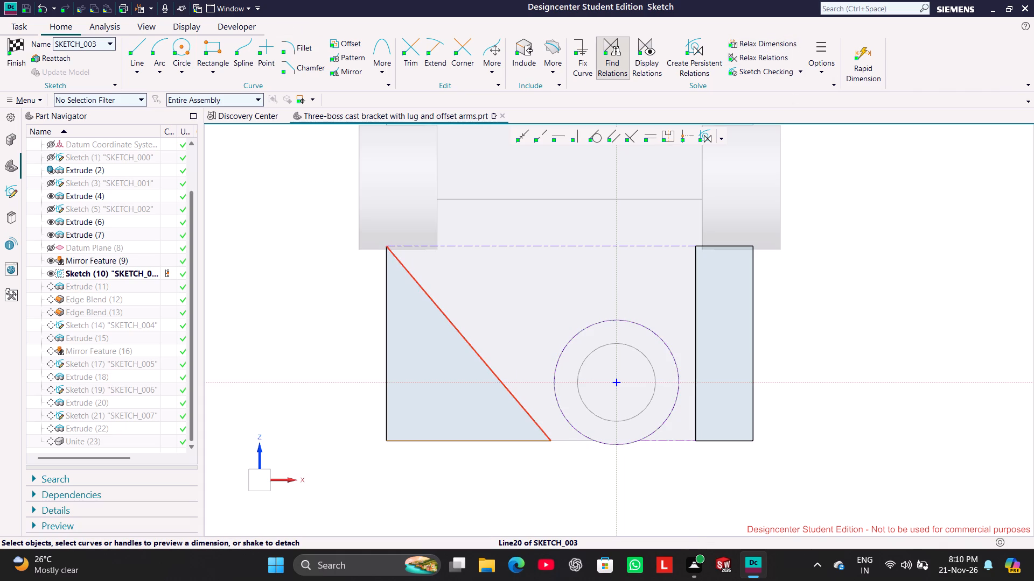
Make the cut triangle's slanted edge tangent to the lower boss's outer circle.
click(526, 417)
click(562, 416)
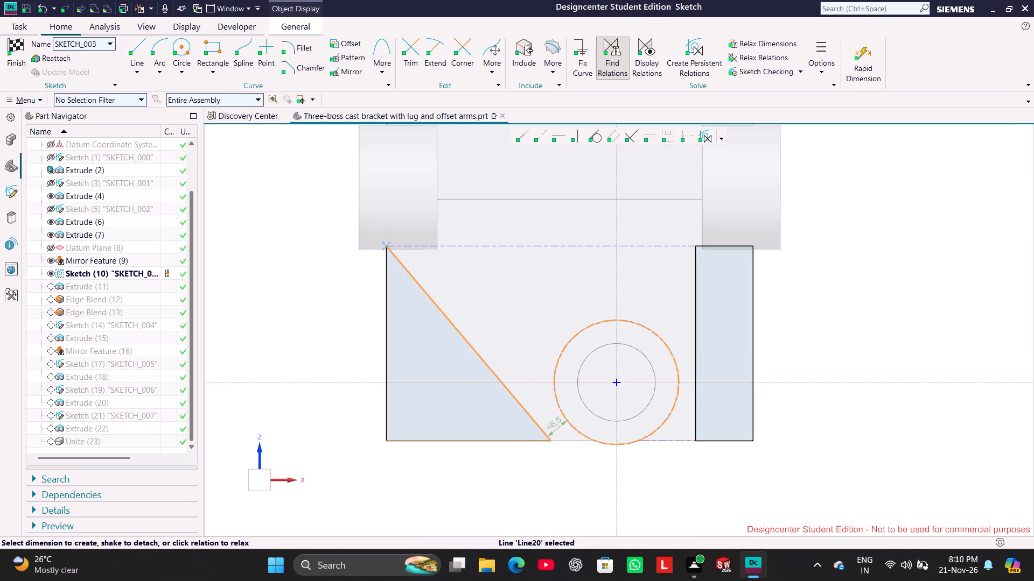
click(597, 133)
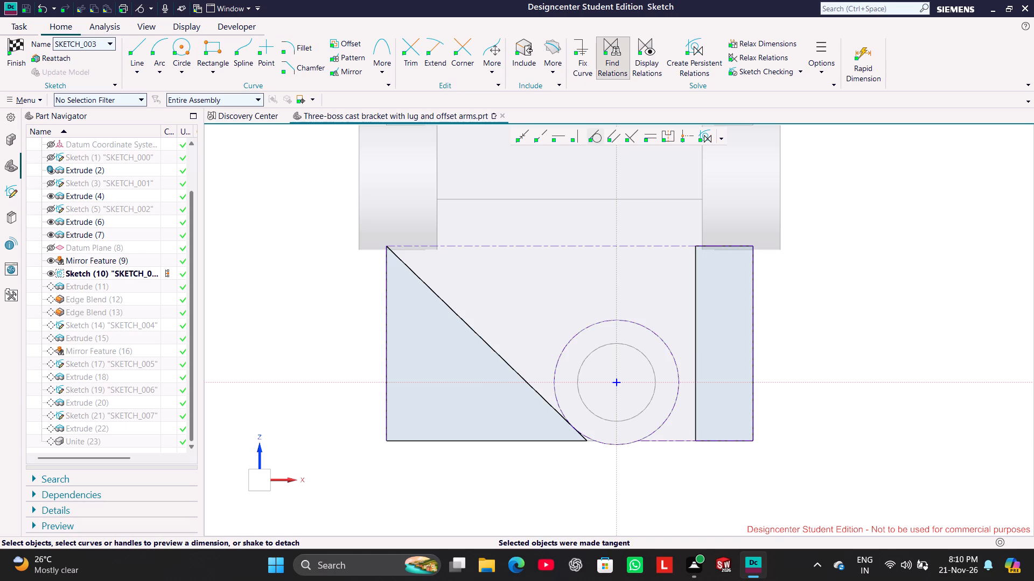
click(866, 301)
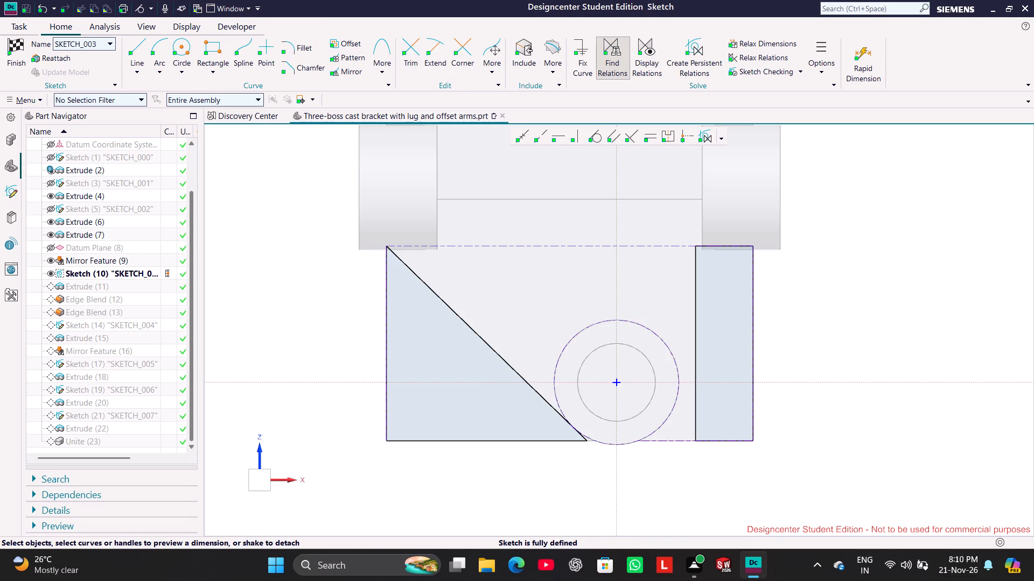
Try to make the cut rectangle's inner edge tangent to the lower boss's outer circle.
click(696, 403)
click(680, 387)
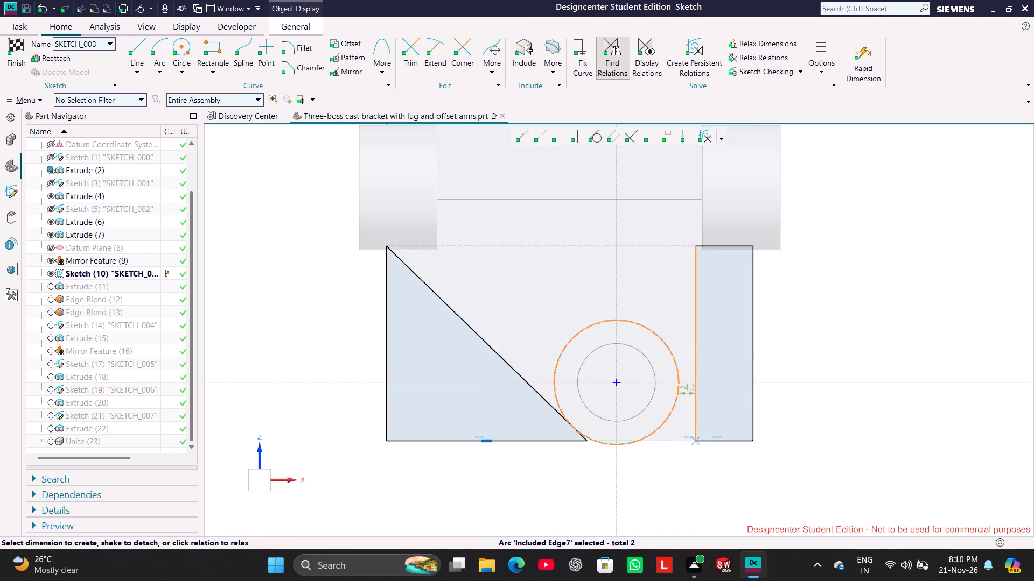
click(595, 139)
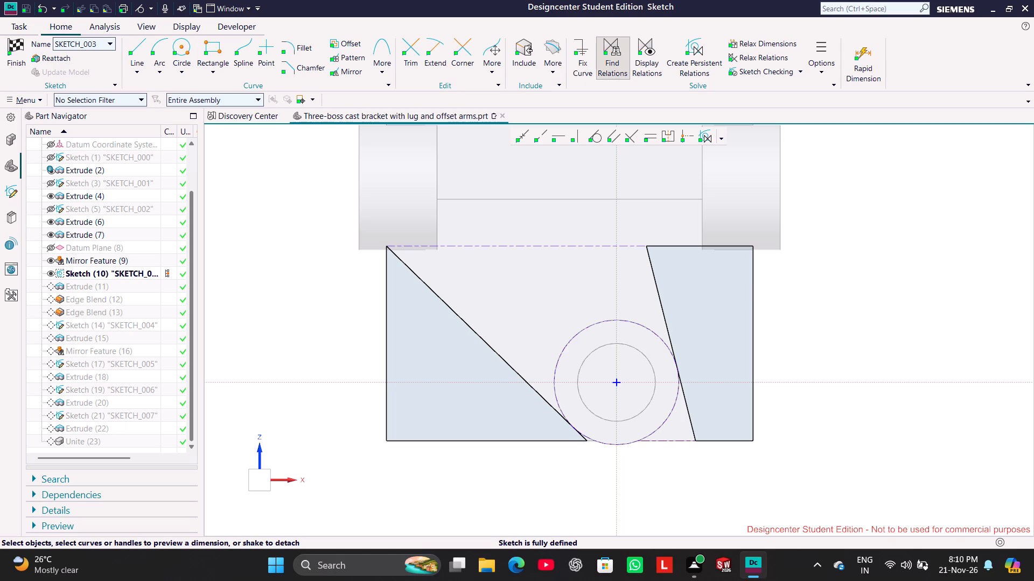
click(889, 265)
Apply a vertical relation to the cut rectangle's slanted inner edge.
right_click(658, 294)
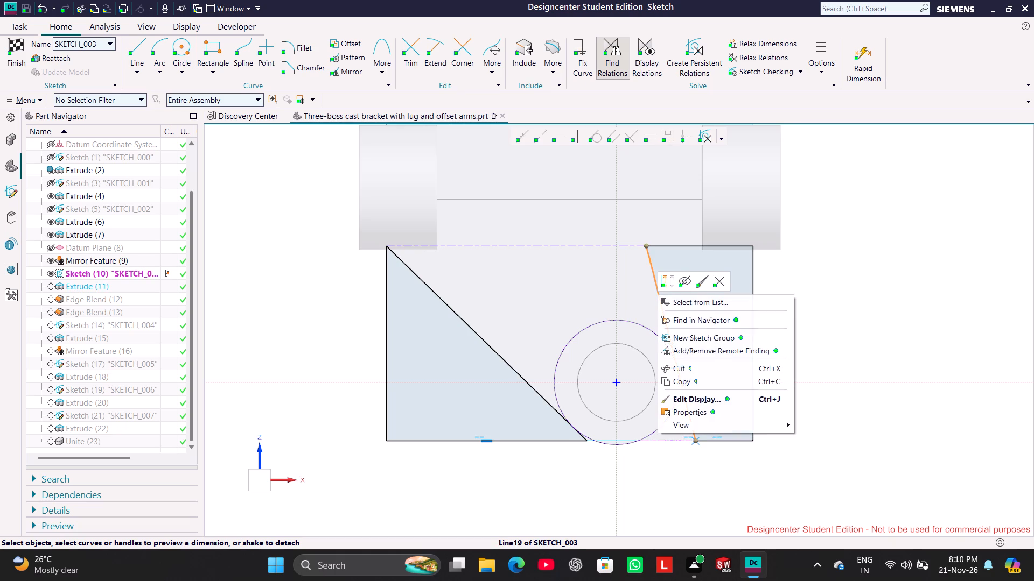
click(576, 140)
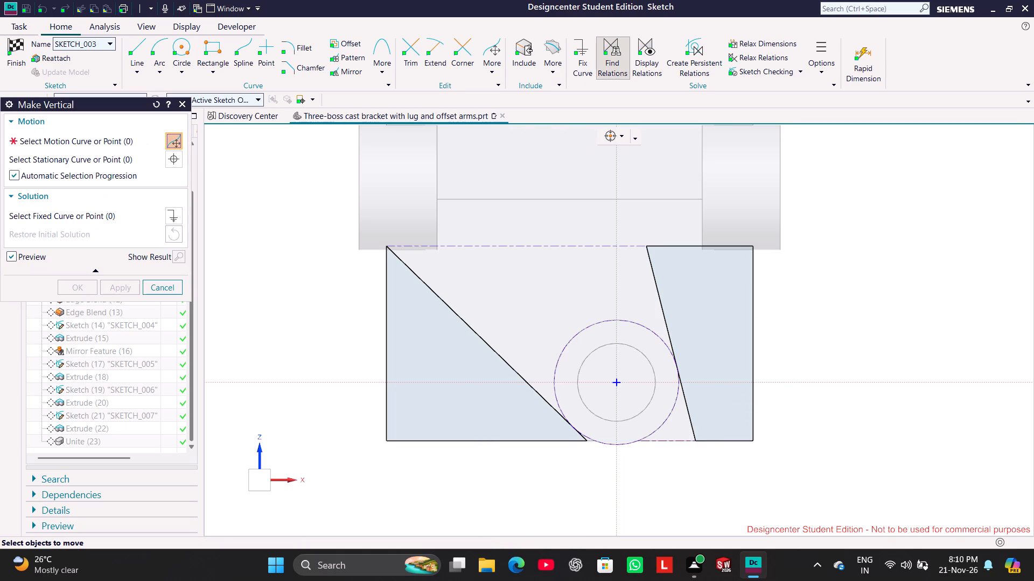
click(164, 290)
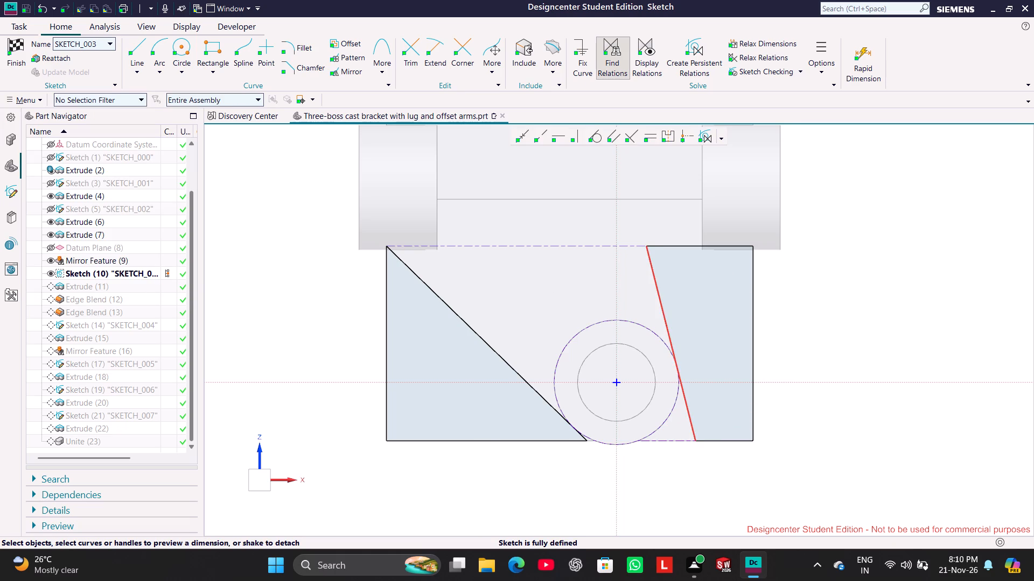
click(664, 313)
click(578, 134)
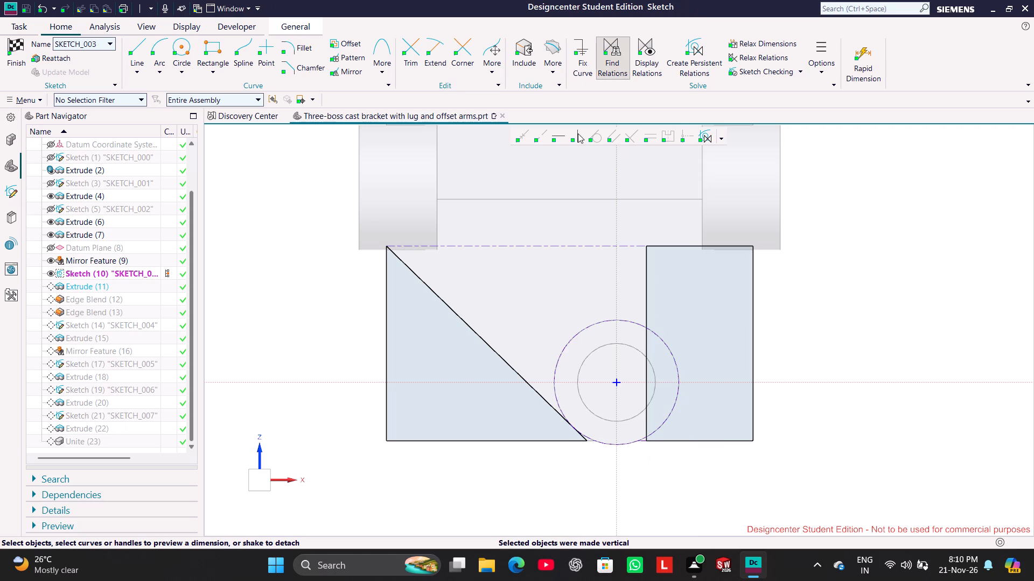
click(863, 302)
Move the rectangle's inner edge in +X to about 3 mm outside the boss's outer circle, make it tangent to that circle, and finish the sketch.
drag(650, 286, 665, 287)
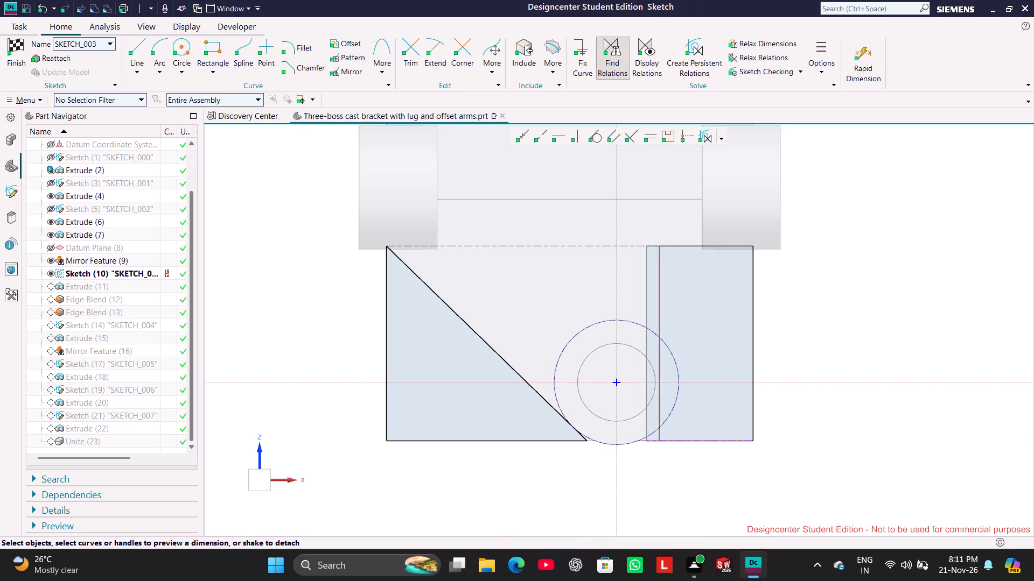
drag(665, 287, 694, 292)
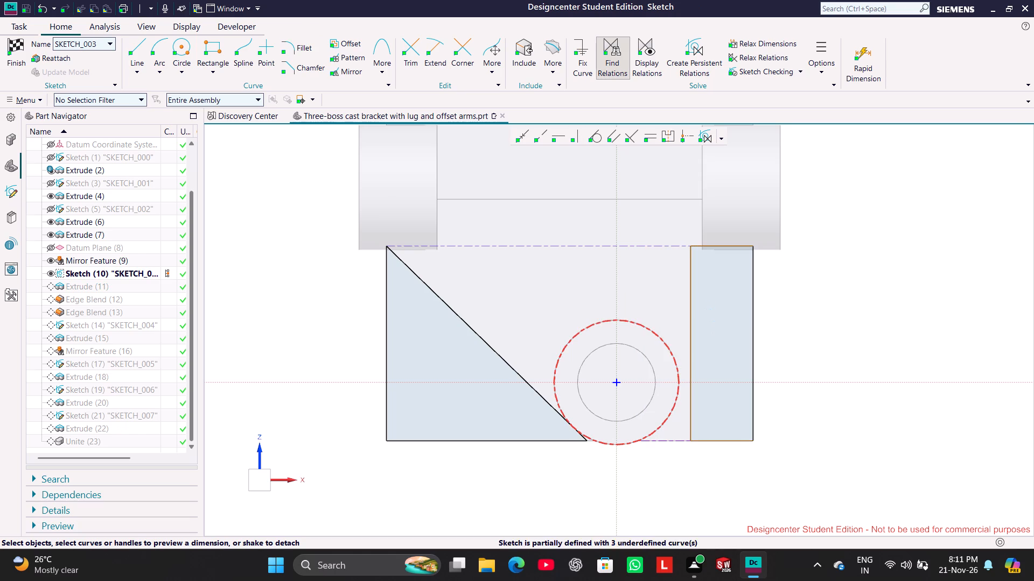
click(679, 391)
click(688, 400)
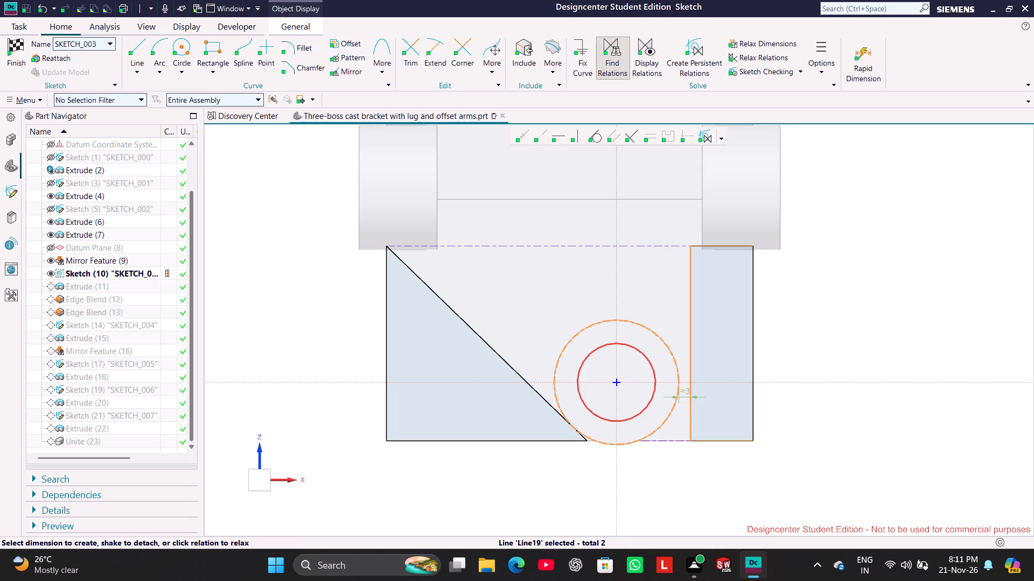
click(596, 137)
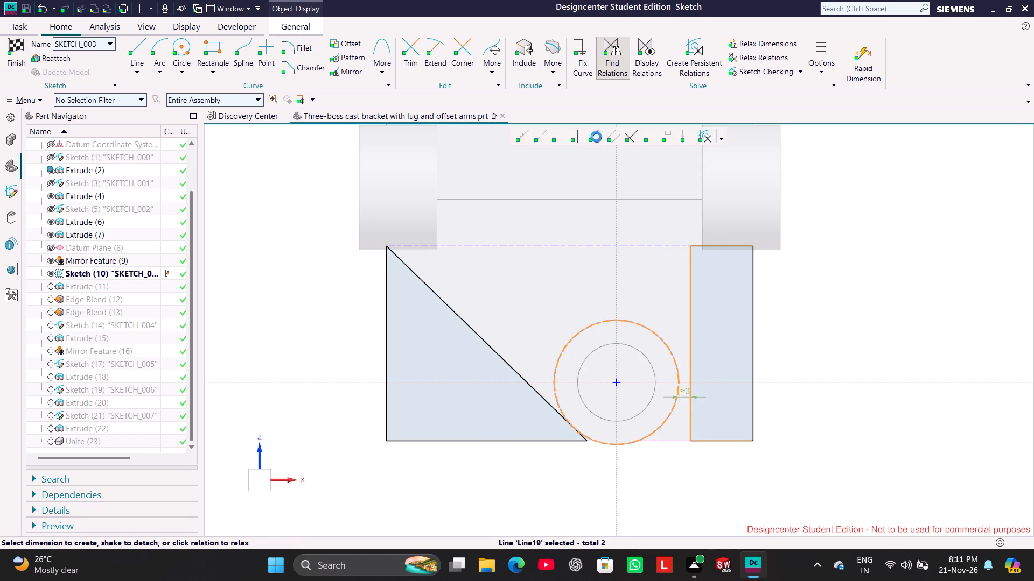
click(933, 316)
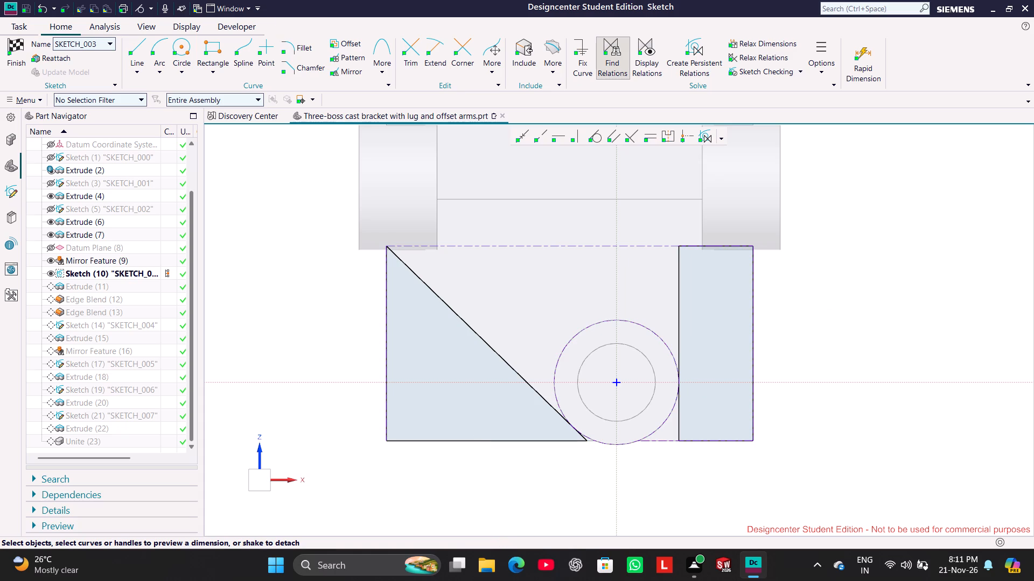
click(945, 196)
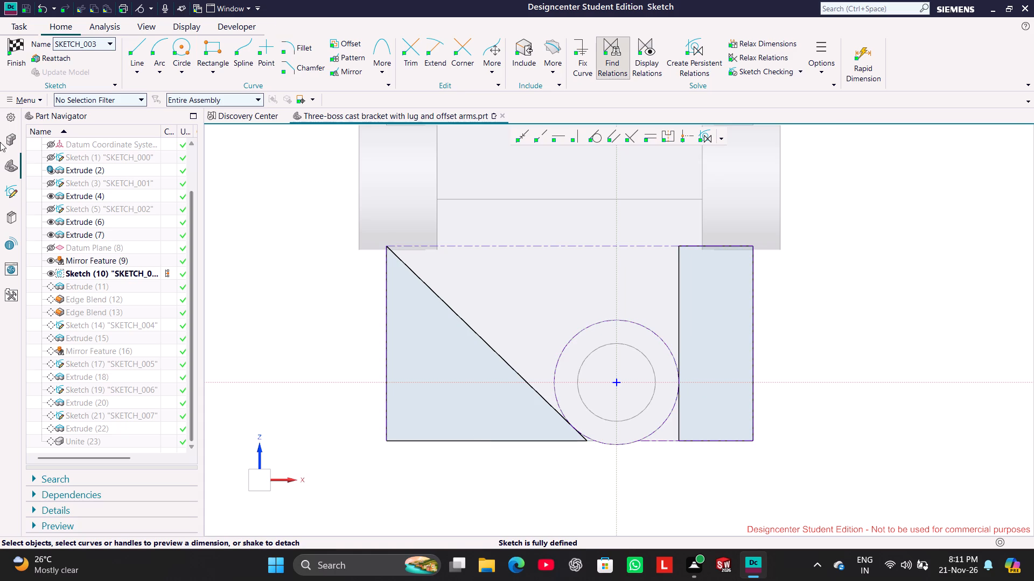
click(9, 62)
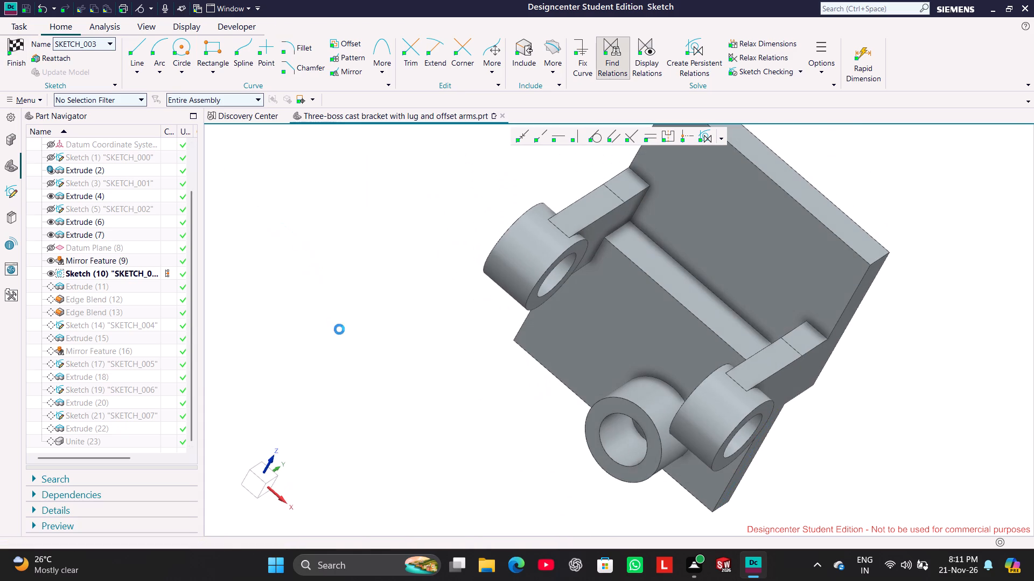
Examine from several angles how the trimmed web's edges meet the lower boss on the updated bracket.
middle_drag(322, 381, 325, 380)
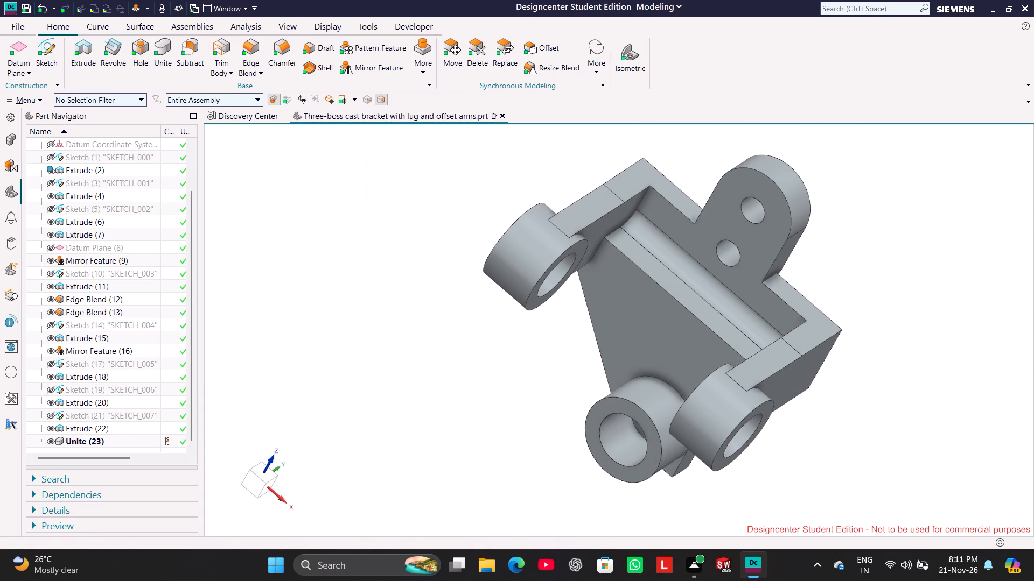
middle_drag(325, 380, 358, 352)
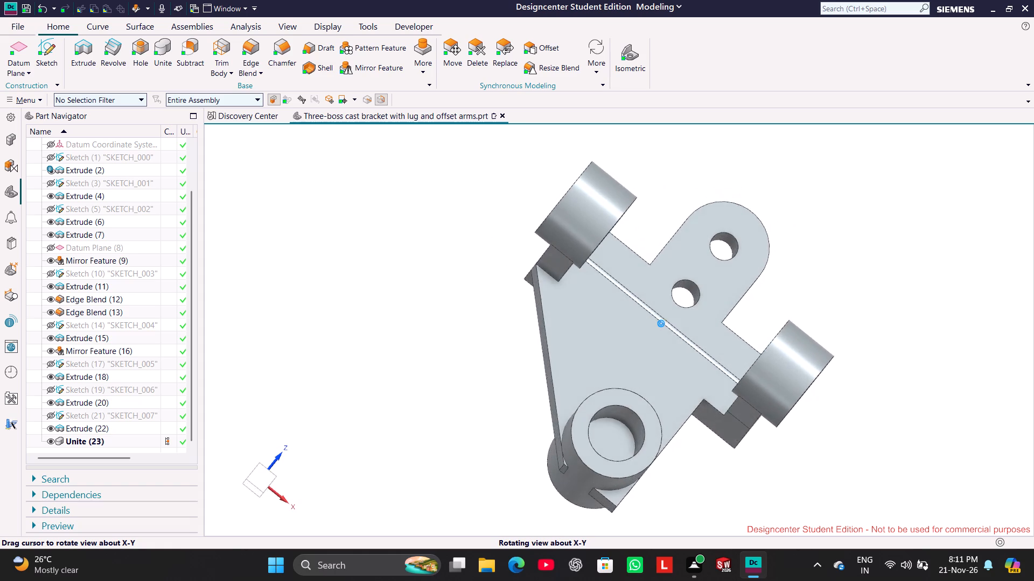
middle_drag(358, 352, 366, 362)
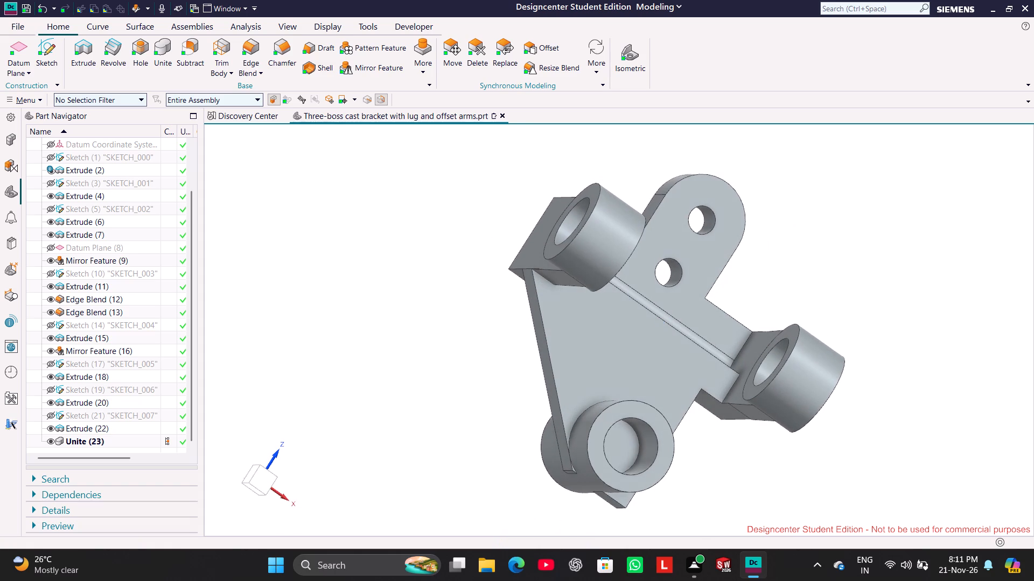
scroll(701, 500, down, 1)
scroll(701, 500, up, 2)
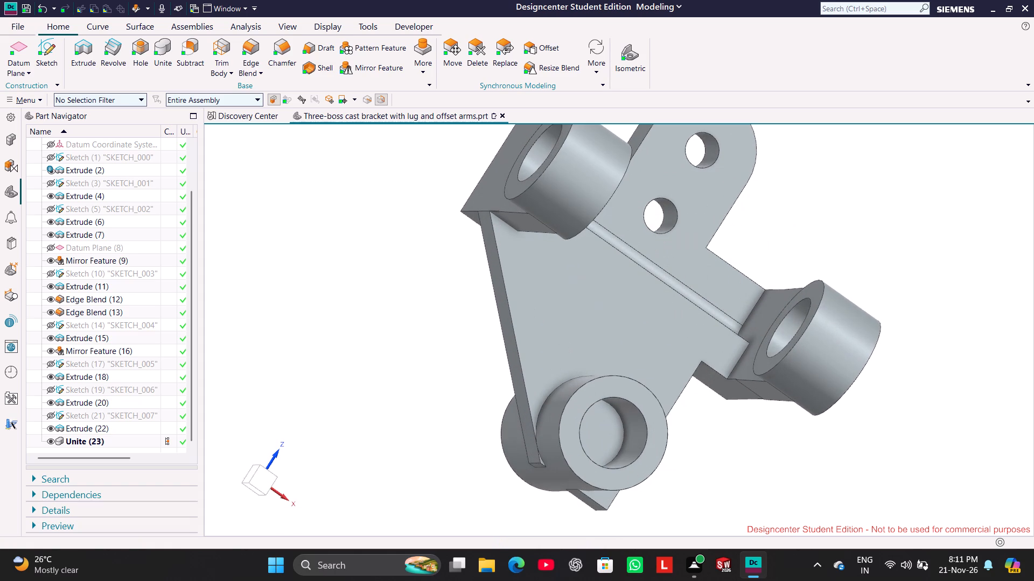
middle_drag(691, 501, 668, 485)
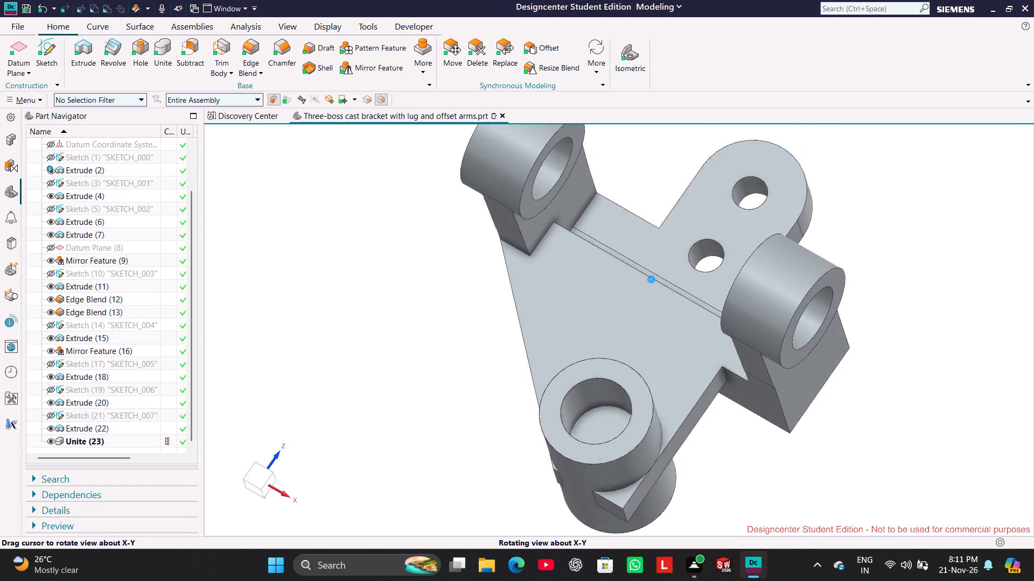
middle_drag(668, 485, 674, 493)
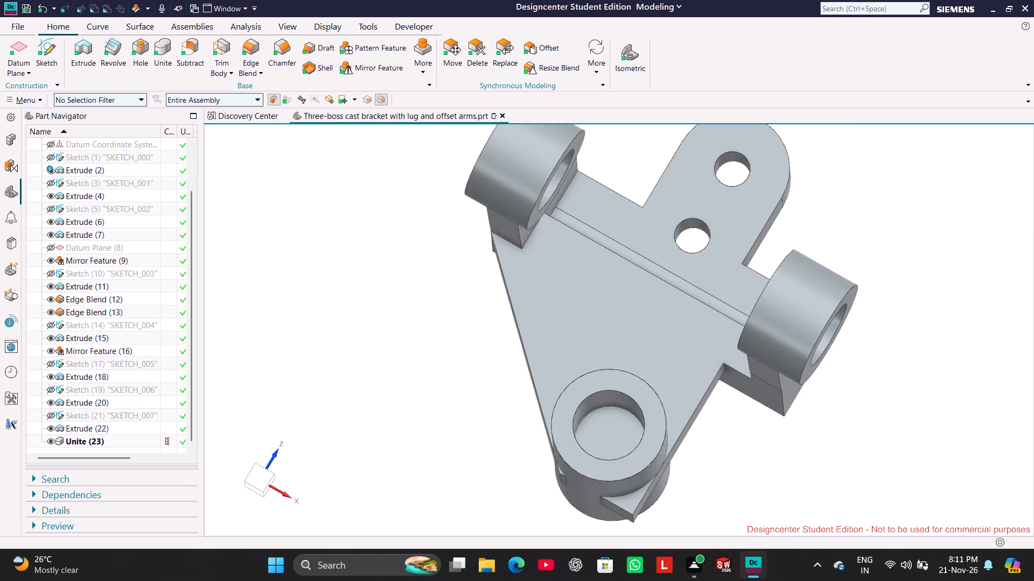
middle_drag(761, 440, 753, 458)
Reopen the web-trimming cut's sketch and project the lower boss's inner circular bore edge into it.
right_click(118, 275)
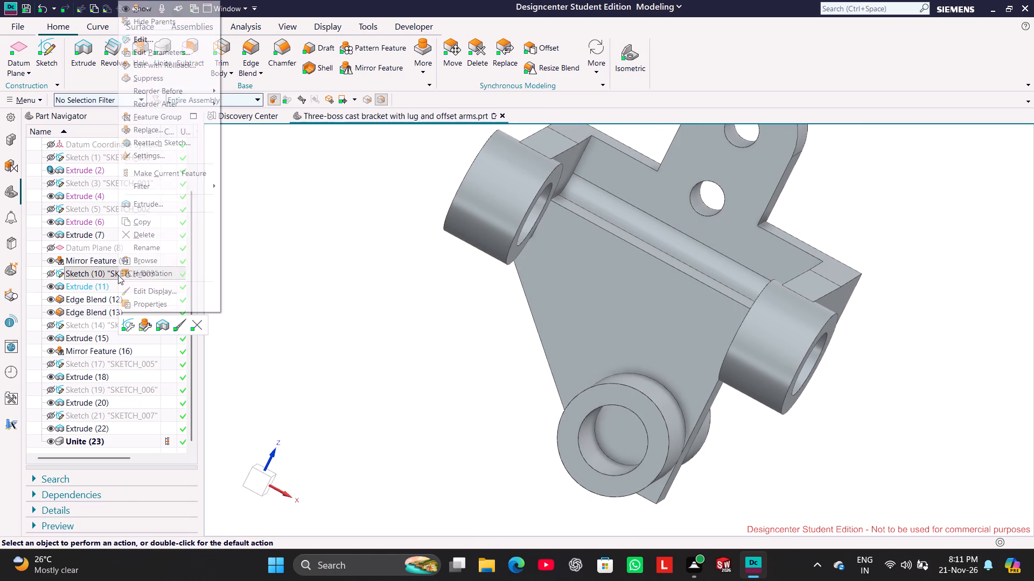
click(130, 326)
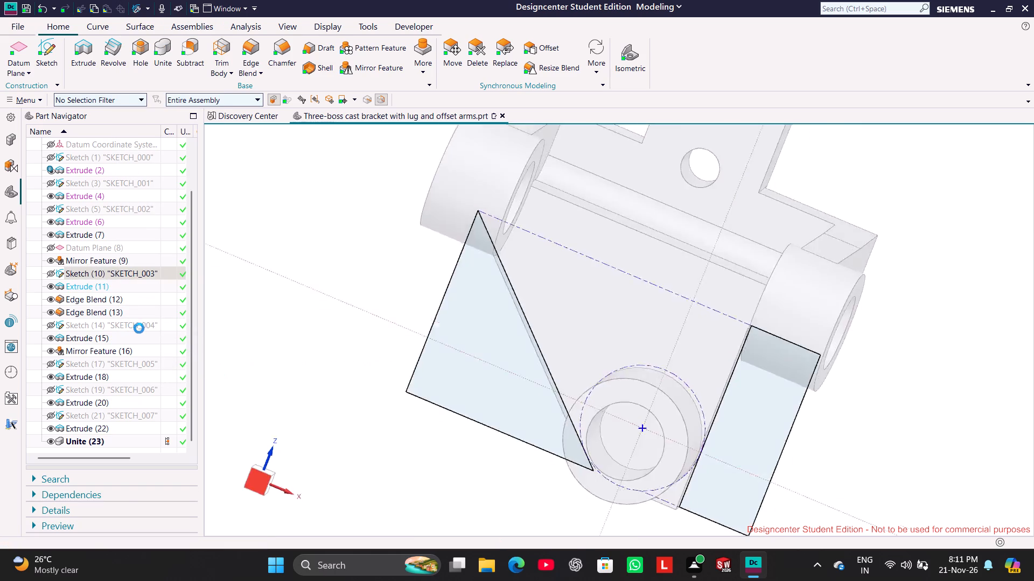
scroll(731, 421, down, 3)
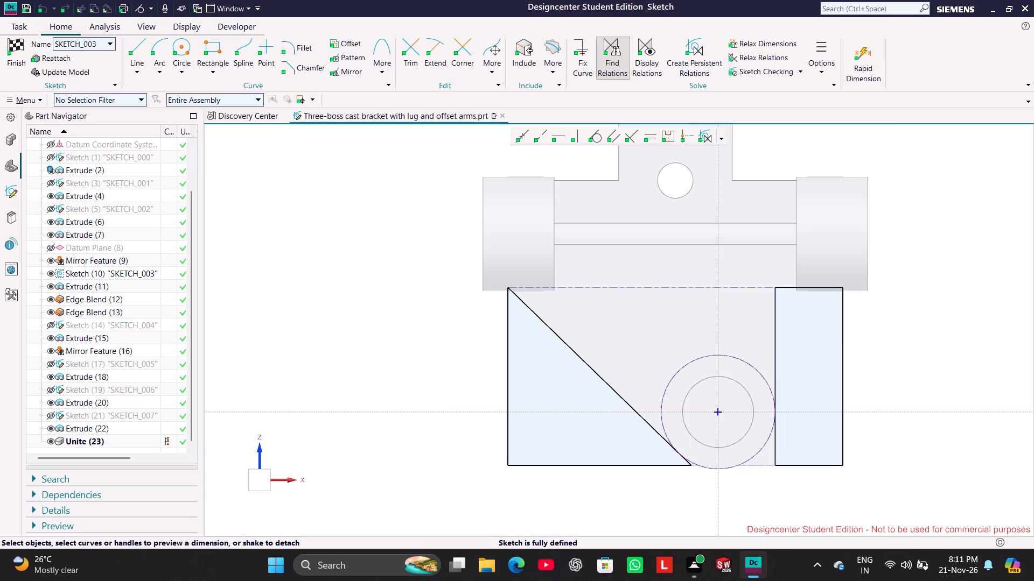
click(556, 57)
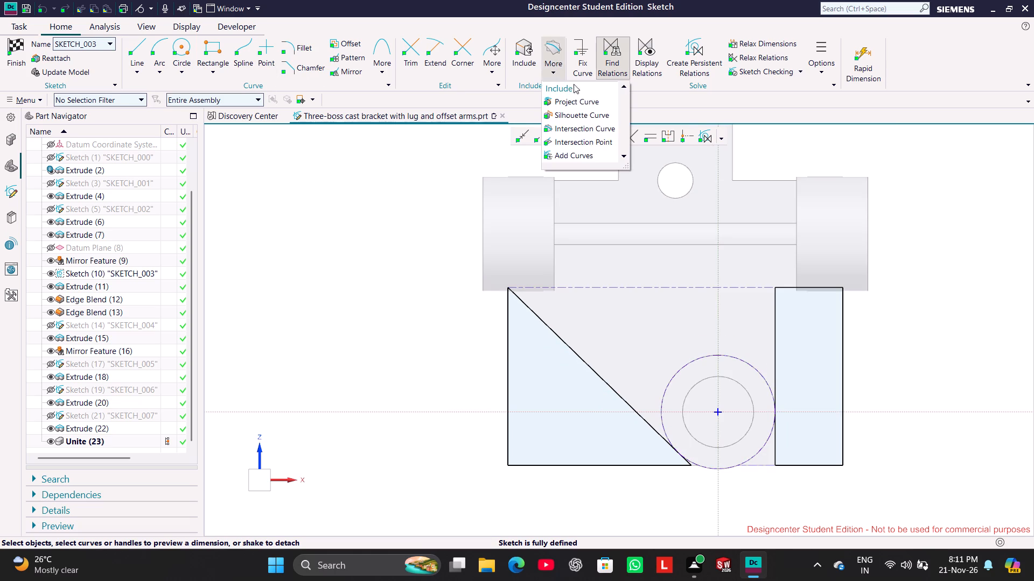
click(581, 101)
click(719, 377)
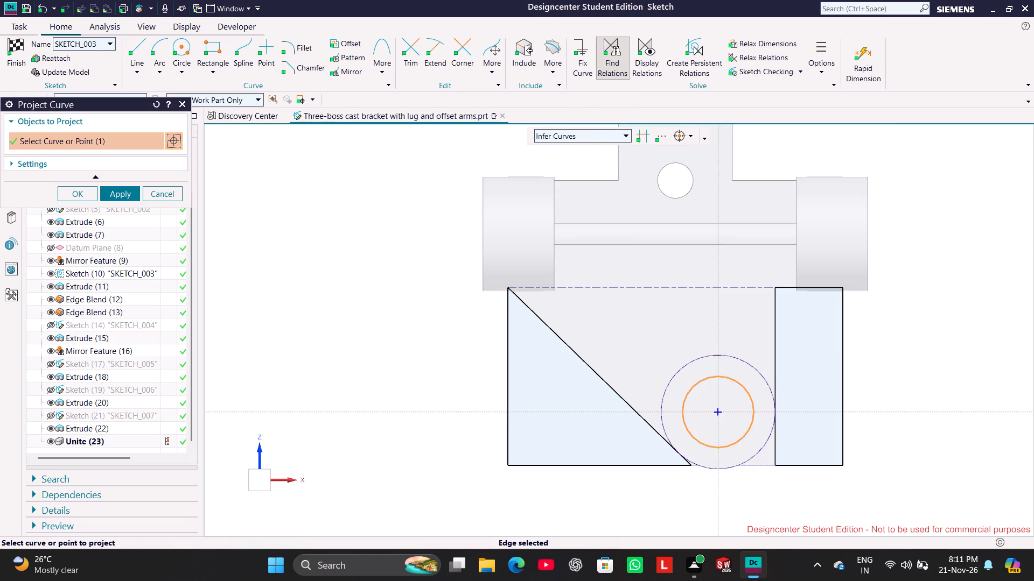
click(128, 196)
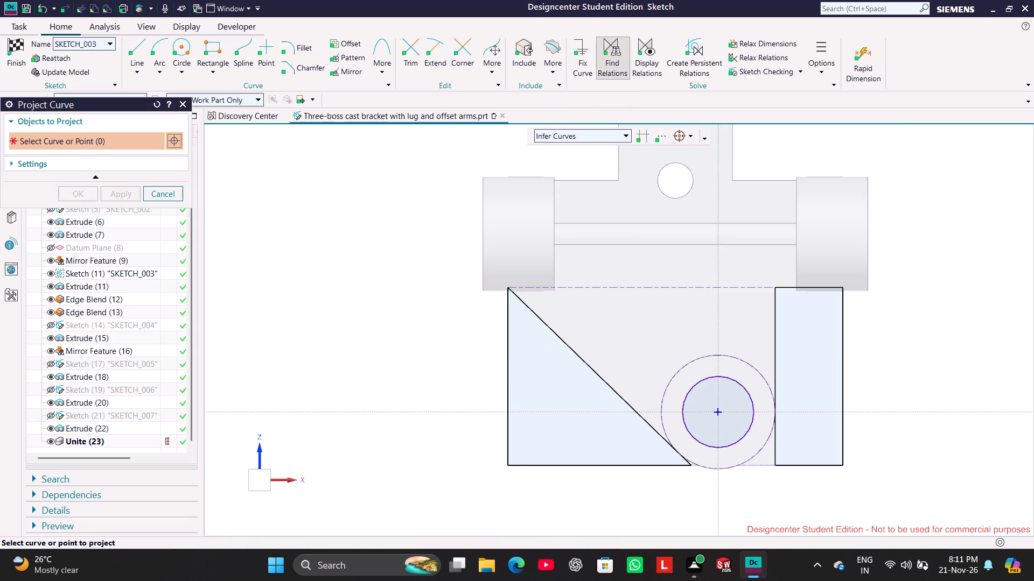
drag(731, 382, 731, 380)
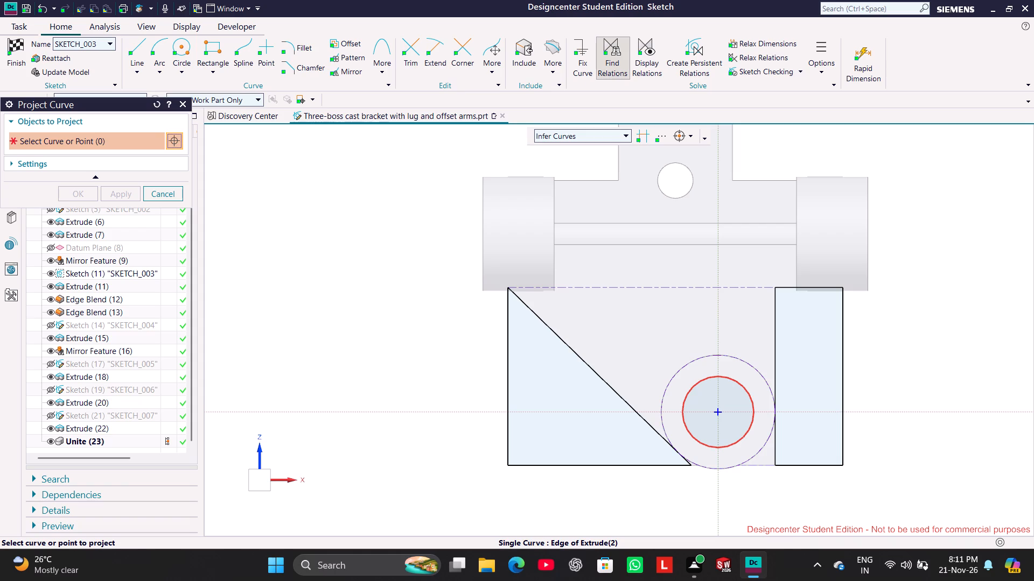
drag(731, 380, 732, 328)
click(750, 423)
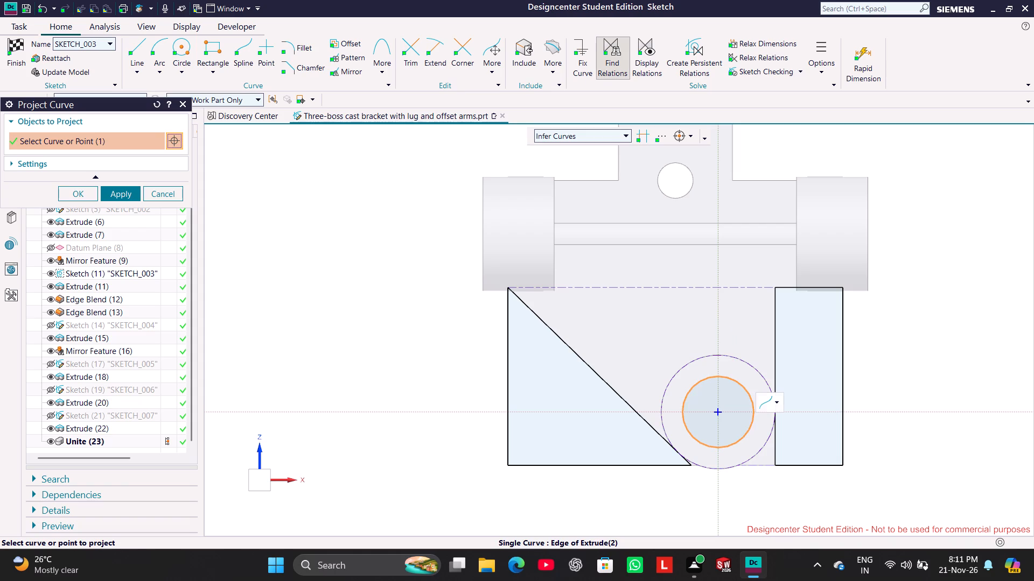
click(289, 285)
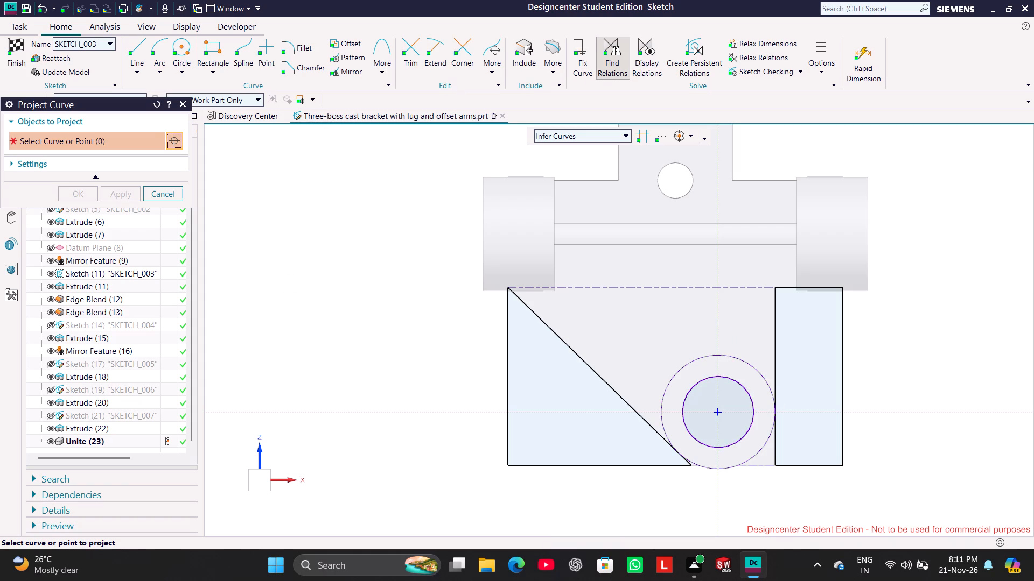
click(160, 193)
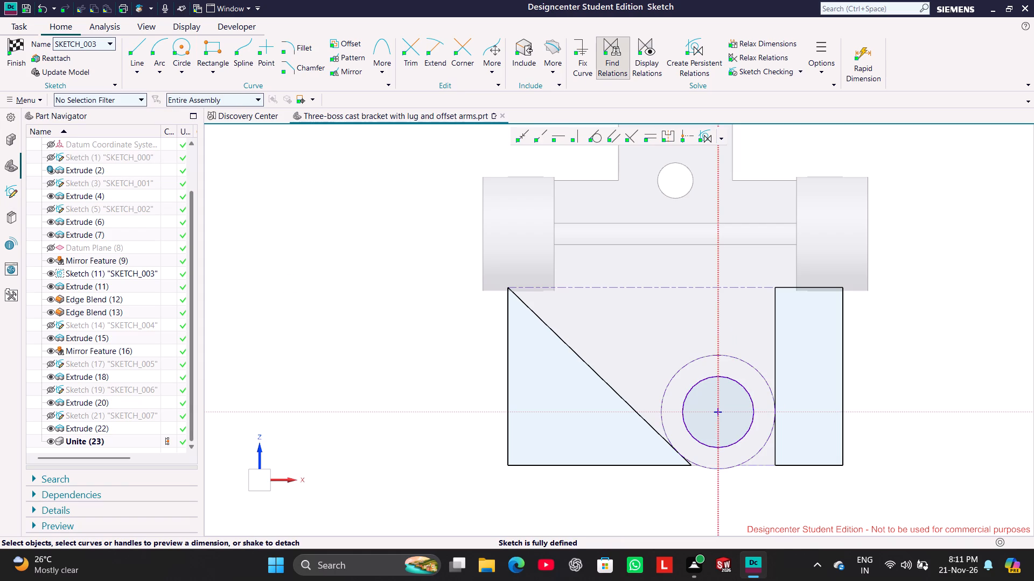
Project the lower boss's outer circular edge into the web-trimming cut sketch.
scroll(700, 483, up, 4)
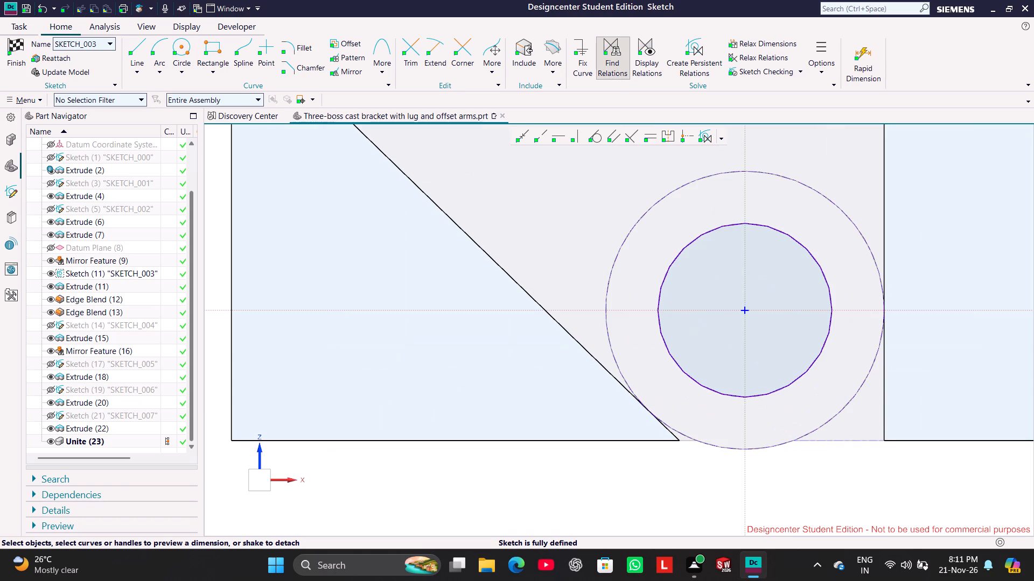
scroll(717, 470, up, 1)
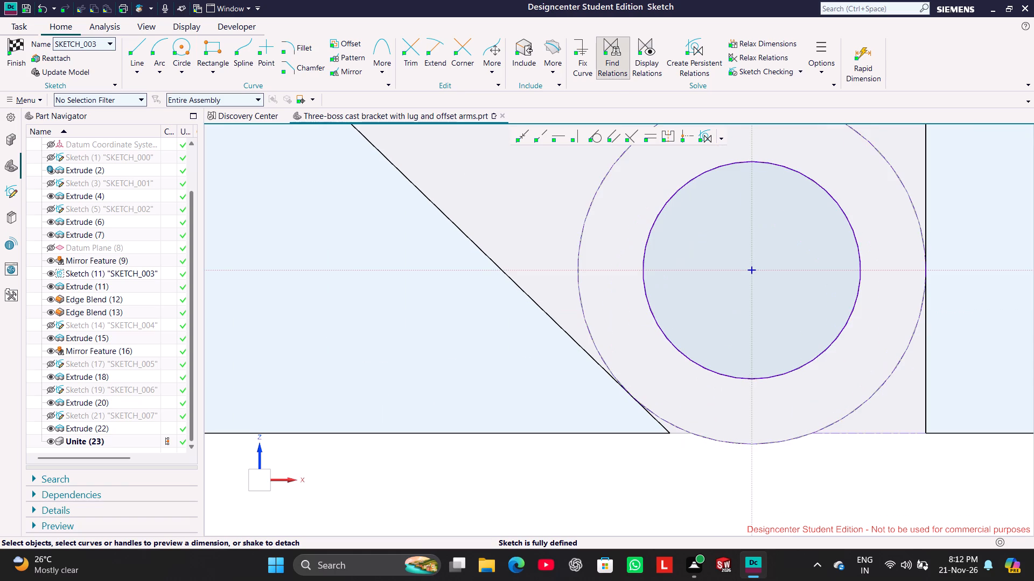
click(553, 49)
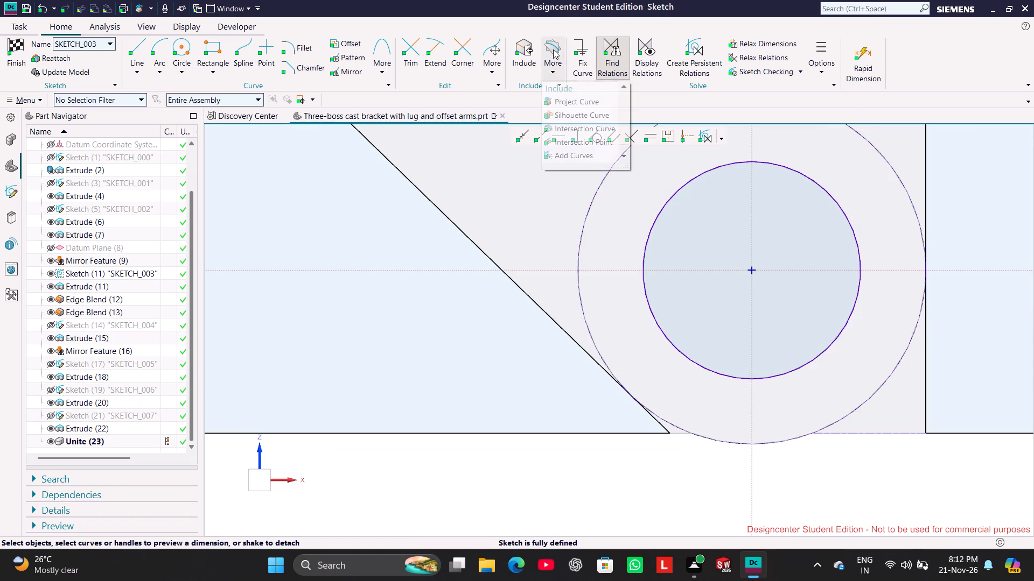
click(585, 101)
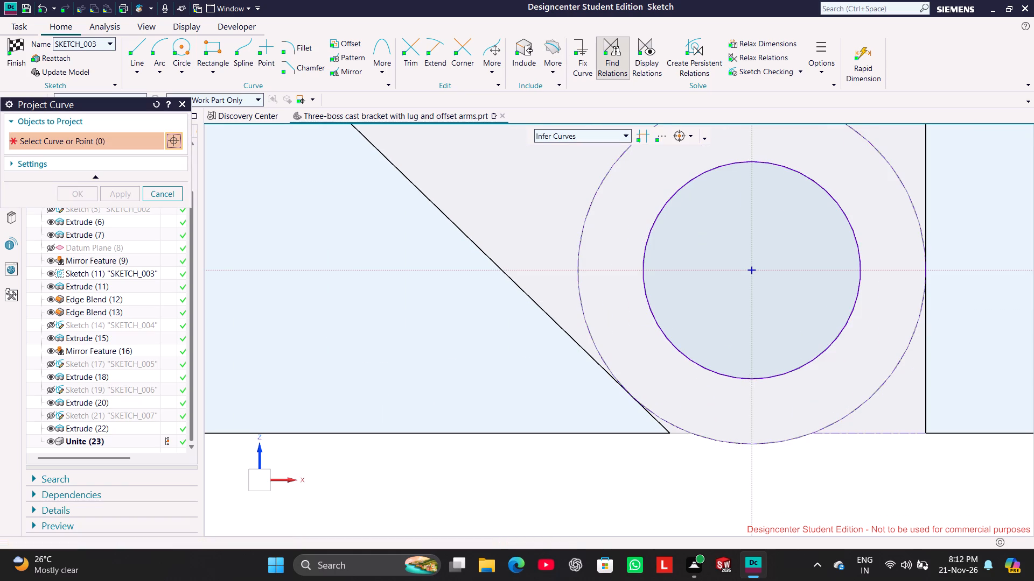
click(703, 436)
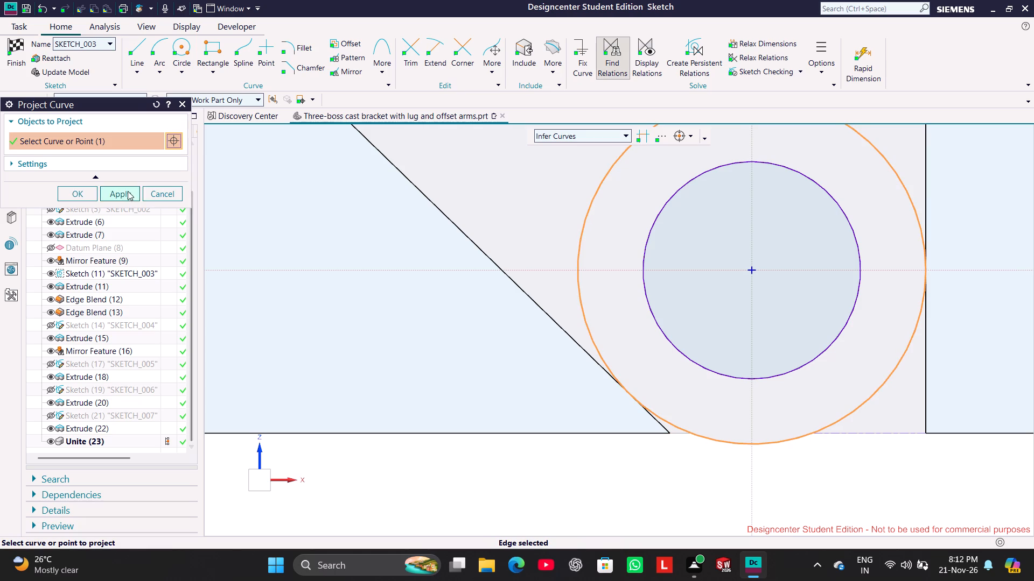
click(128, 191)
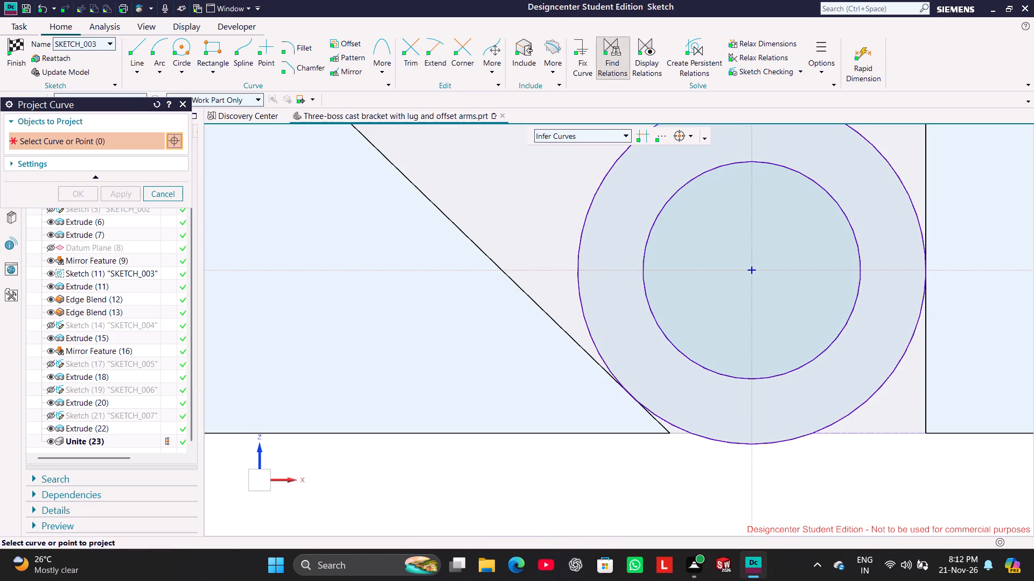
Extend the bottom line of the slanted cut profile in +X until it meets the projected outer circle.
scroll(710, 431, up, 3)
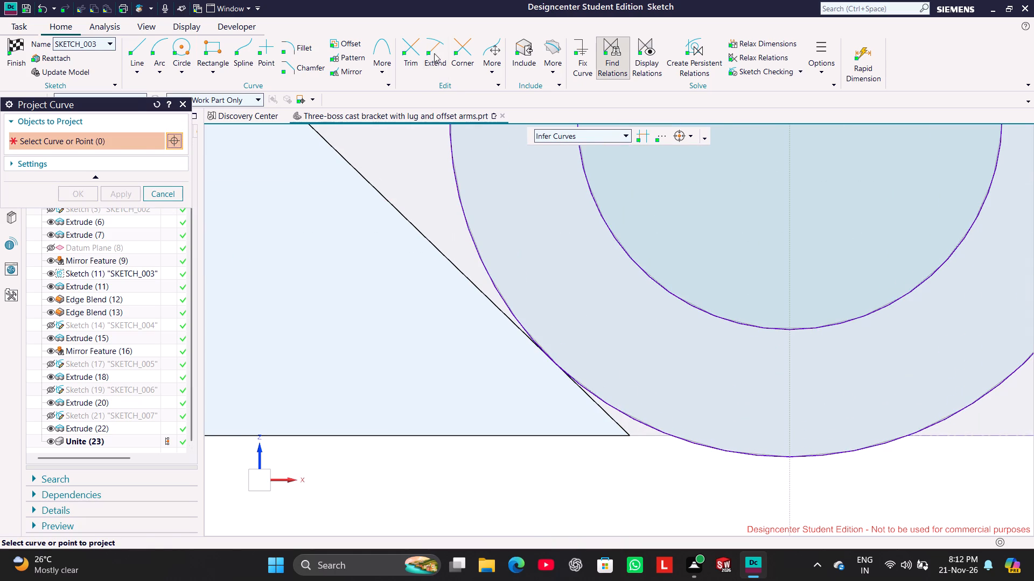
click(434, 53)
click(591, 435)
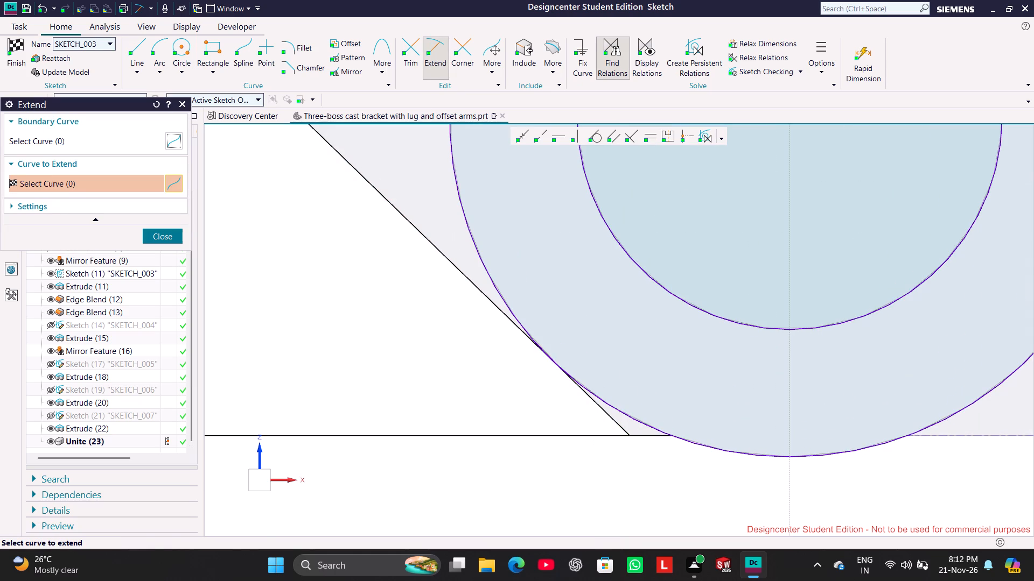
click(174, 240)
Trim the slanted line's lower end past its tangency and the projected outer circle's upper arc, leaving the lower arc joining both cut profiles.
click(410, 42)
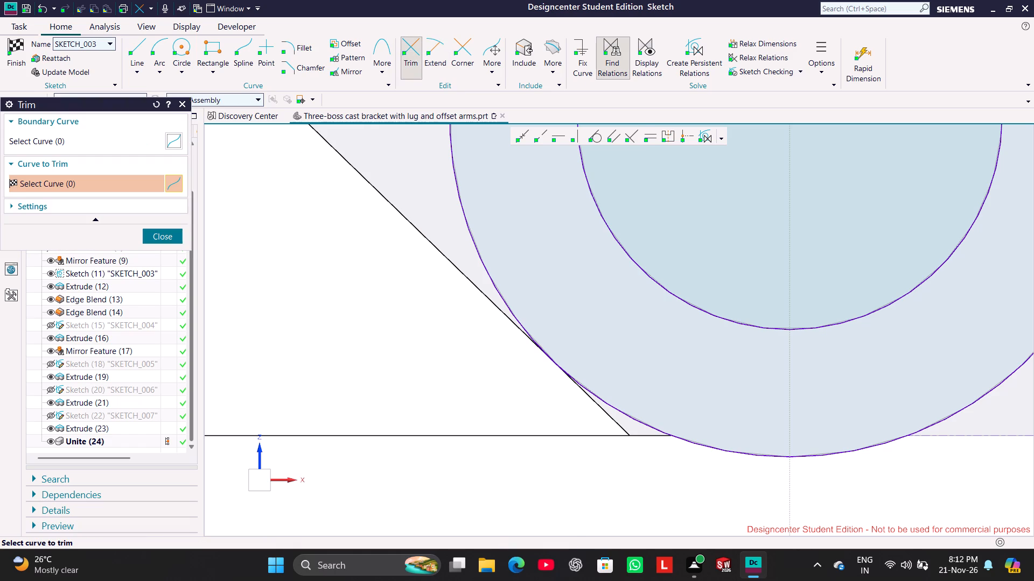
scroll(700, 472, up, 3)
drag(561, 374, 485, 374)
scroll(498, 251, down, 3)
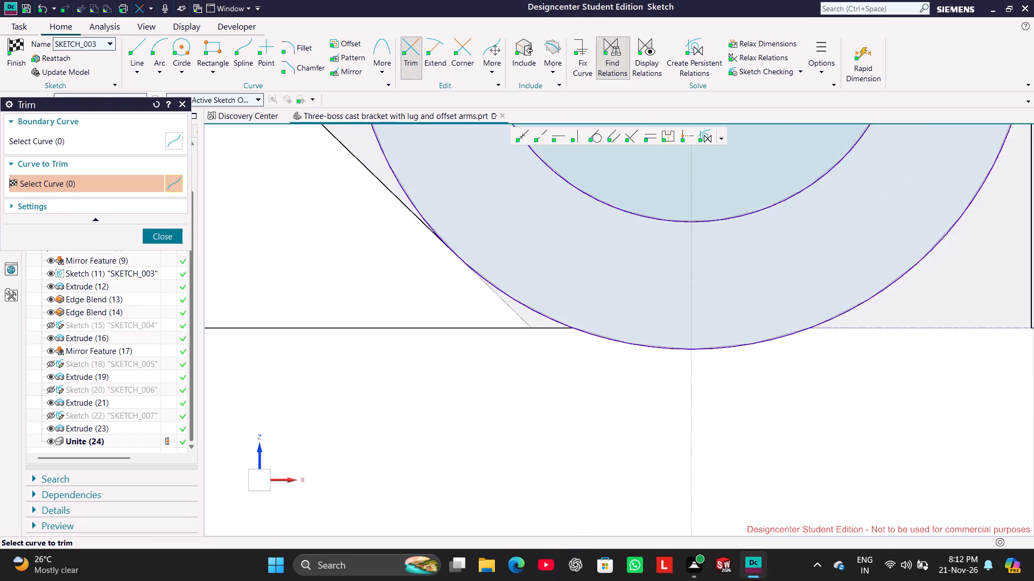
scroll(514, 249, down, 3)
shift+middle_drag(568, 385, 530, 520)
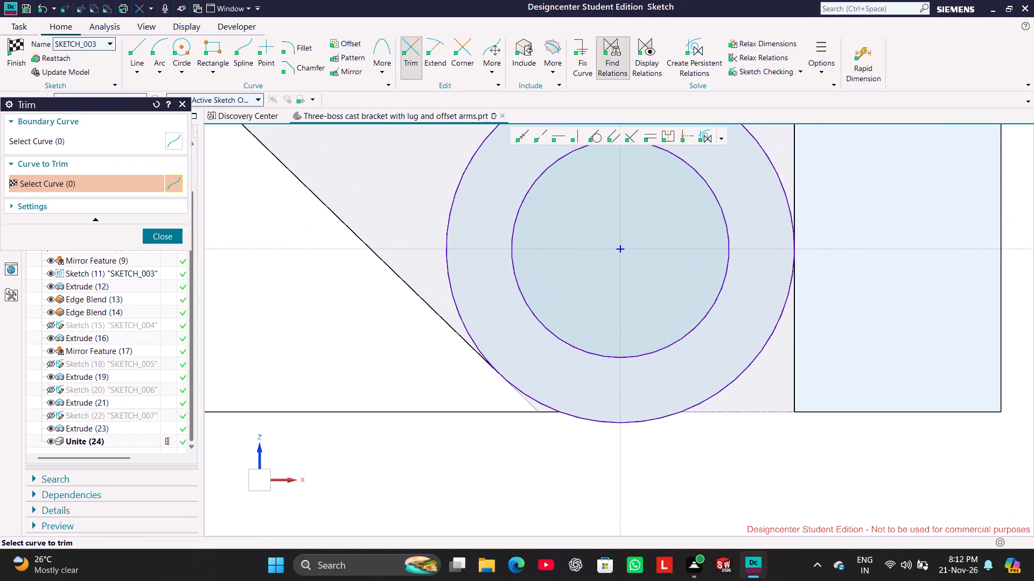
shift+middle_drag(530, 520, 530, 522)
scroll(556, 476, down, 3)
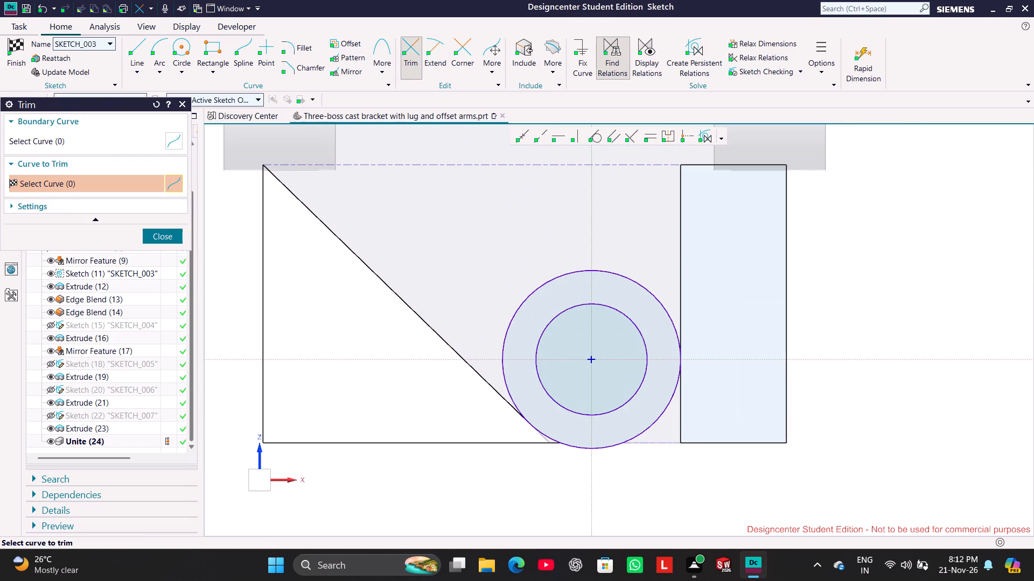
scroll(642, 478, up, 1)
drag(486, 301, 462, 253)
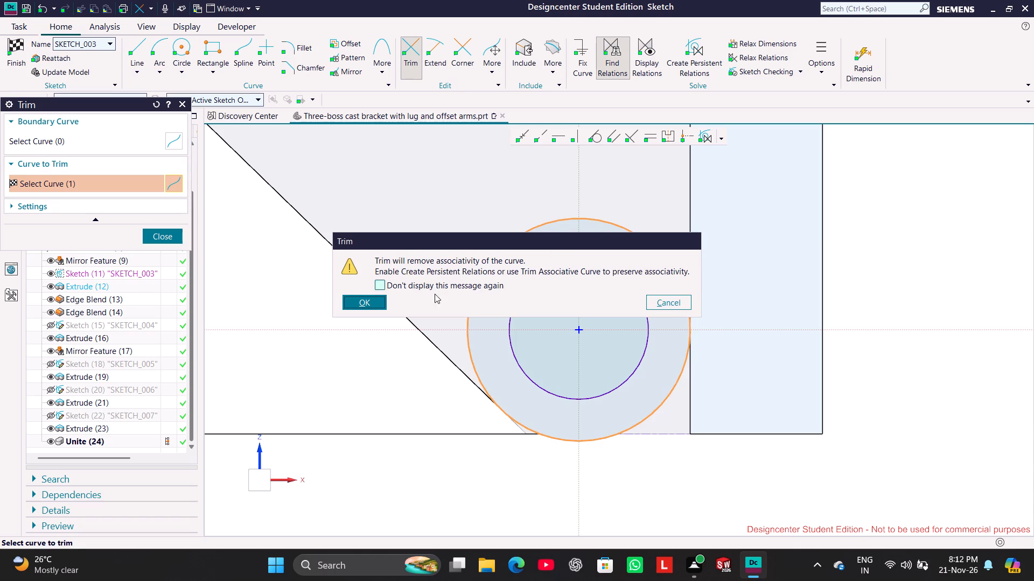
click(369, 296)
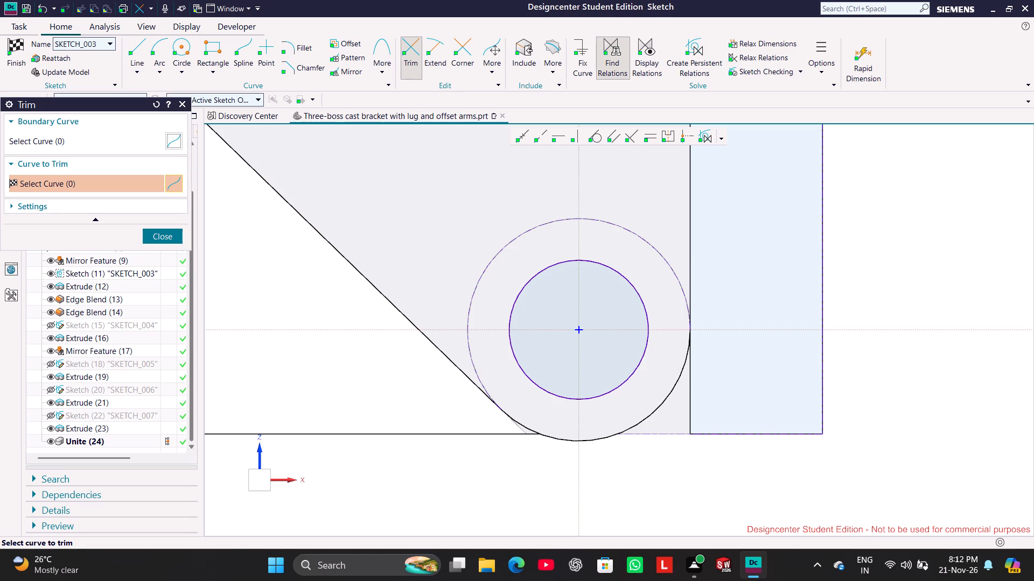
click(170, 232)
Extend the cut rectangle's bottom line in -X until it meets the outer arc around the lower boss.
click(428, 59)
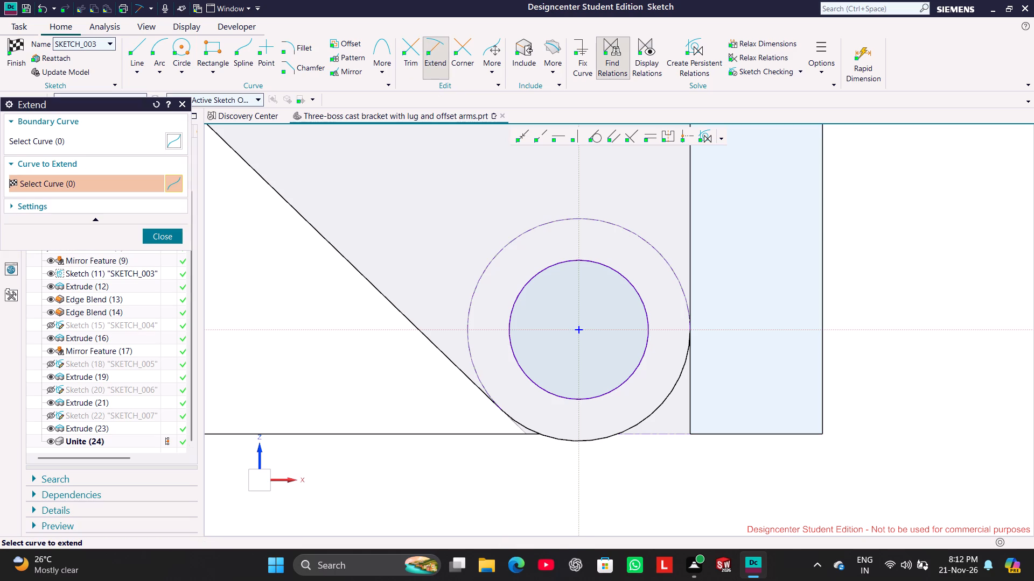
click(715, 436)
click(171, 234)
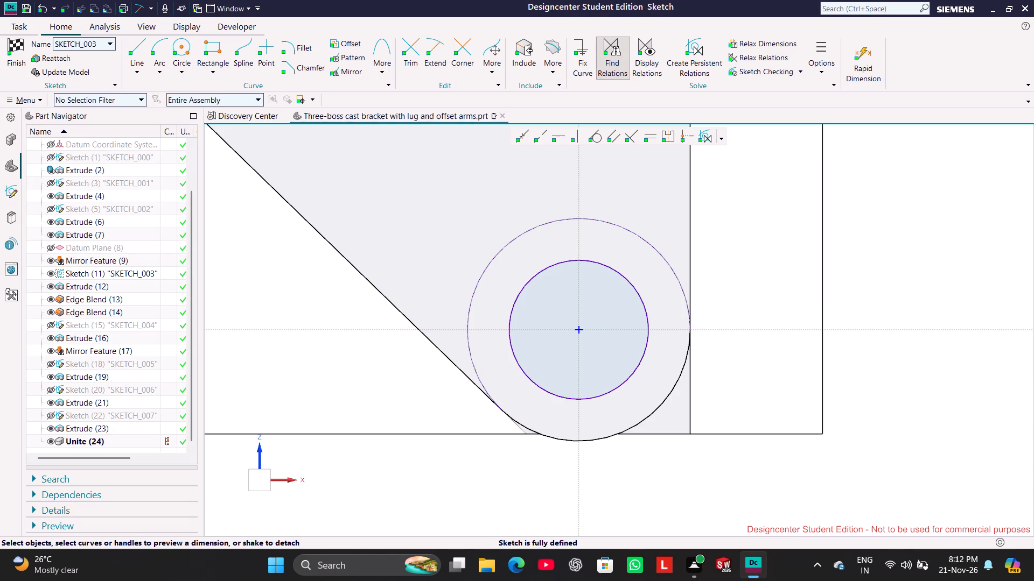
Trim the rectangle's inner vertical edge below its tangency with the outer arc, and finish the sketch.
click(417, 48)
drag(749, 377, 680, 407)
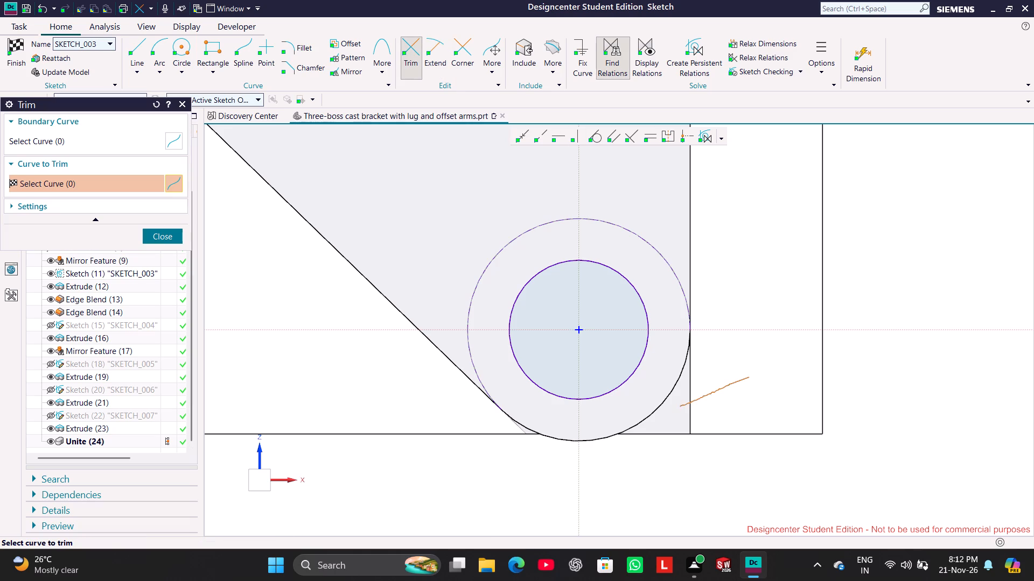
drag(680, 407, 678, 408)
click(176, 237)
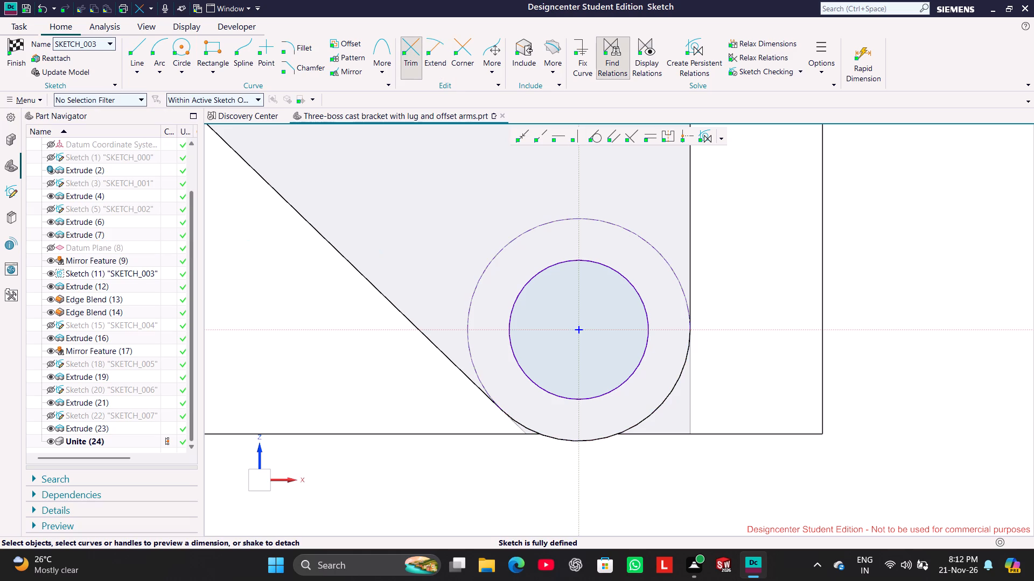
scroll(932, 238, down, 2)
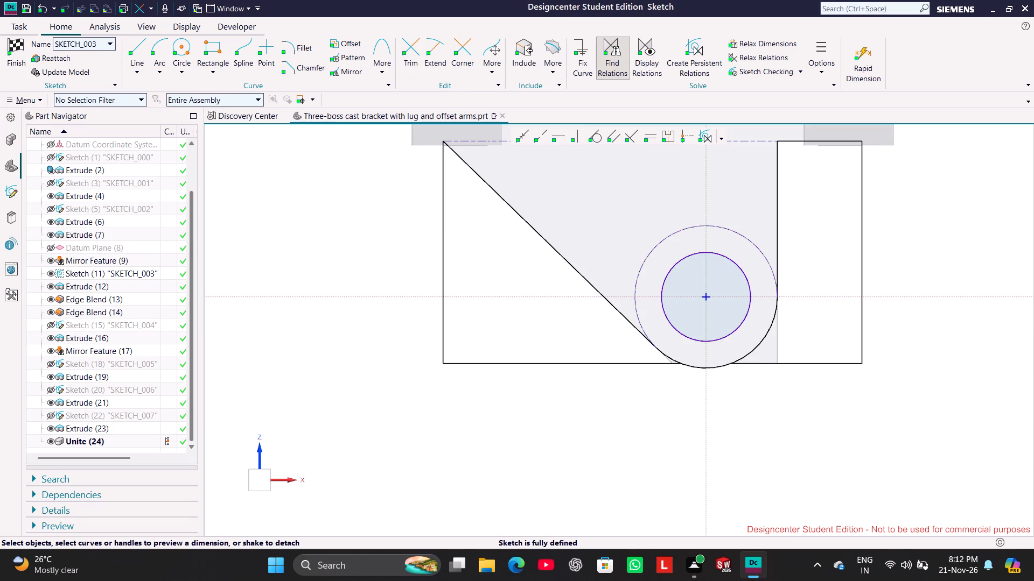
click(16, 63)
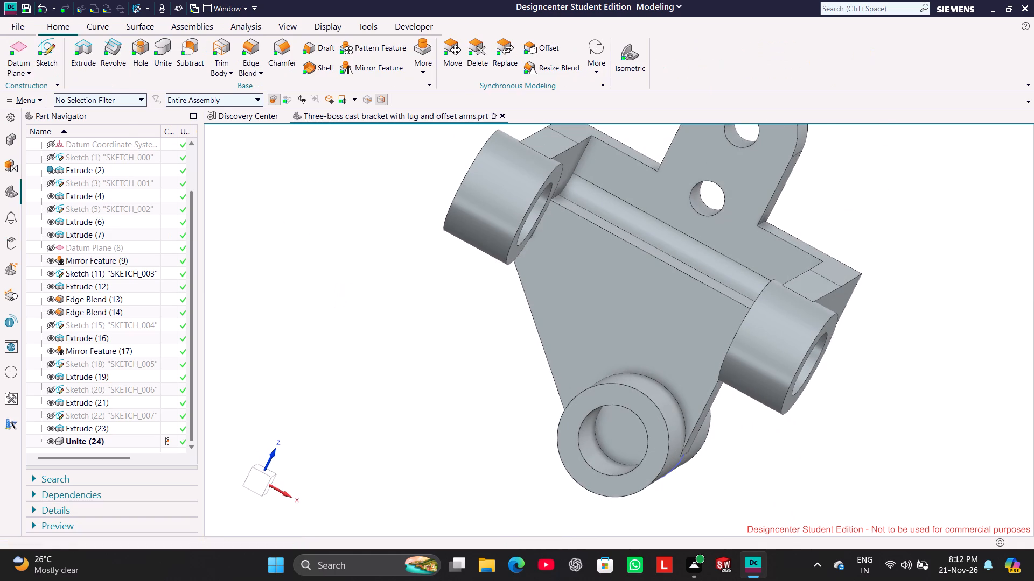
Examine from several angles how the web's trimmed edges run into the lower boss on the updated bracket.
click(352, 359)
middle_drag(423, 399, 441, 391)
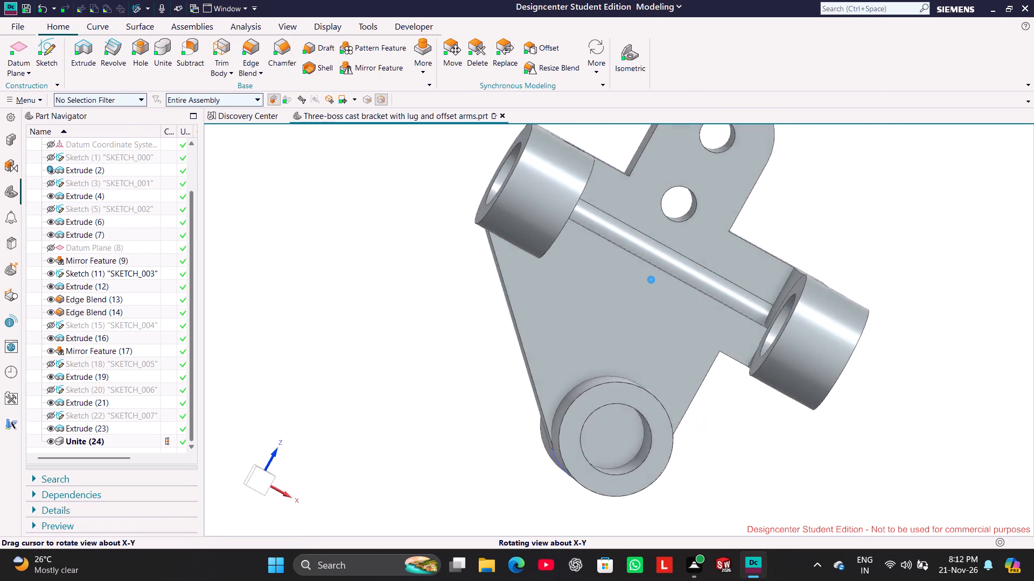
middle_drag(441, 391, 449, 368)
middle_drag(414, 370, 409, 370)
middle_drag(409, 372, 371, 393)
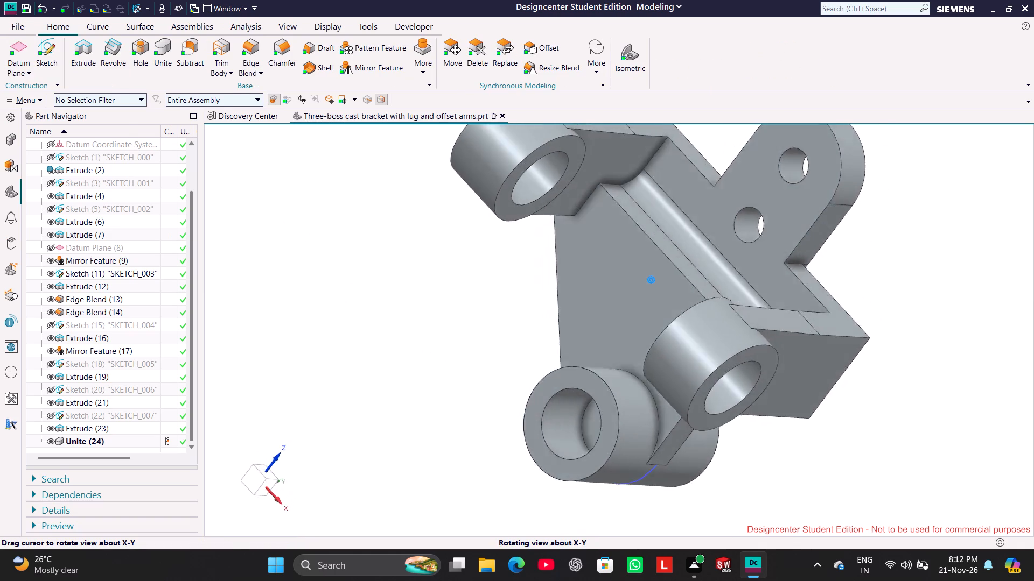
middle_drag(371, 393, 388, 379)
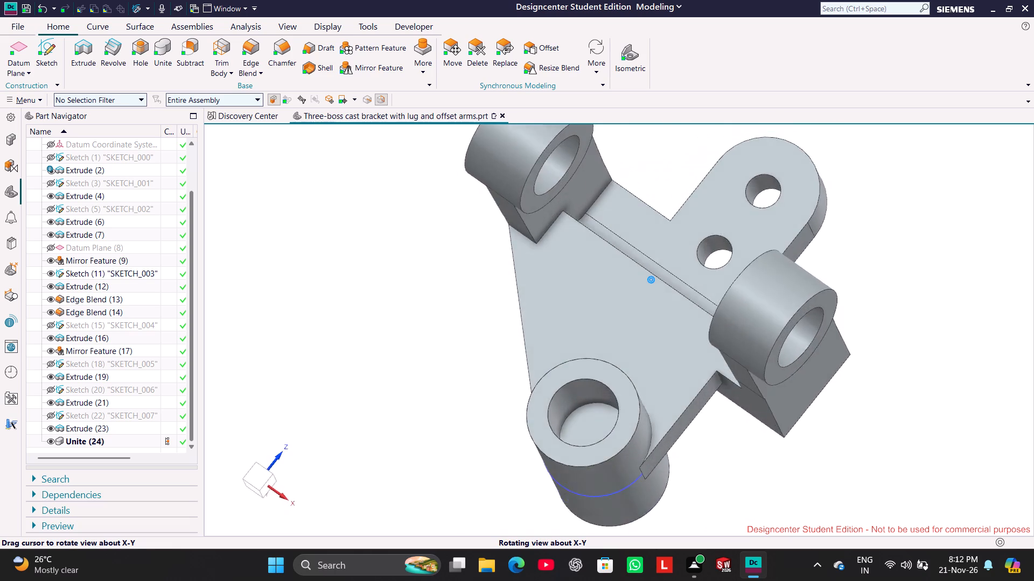
middle_drag(388, 379, 411, 358)
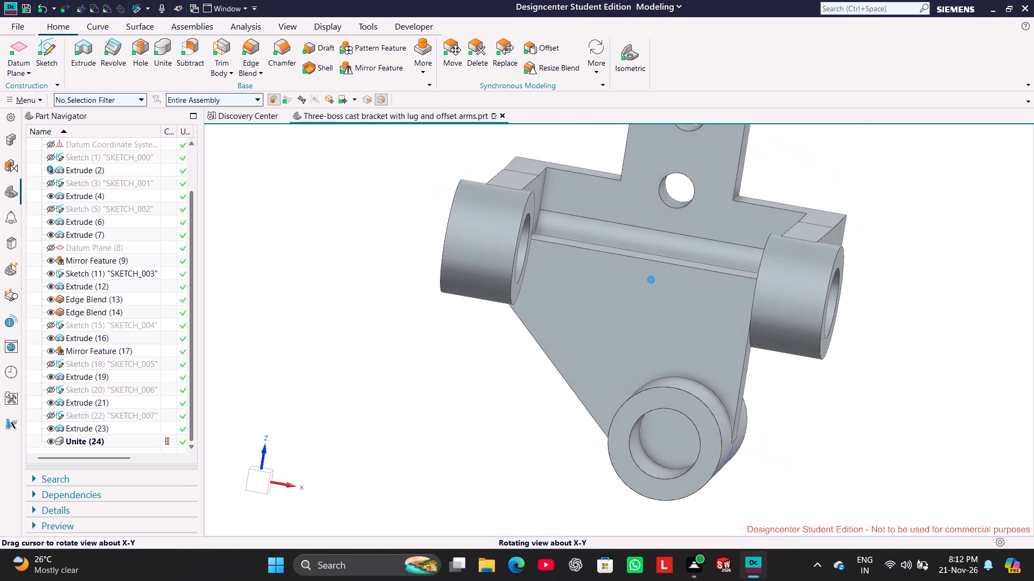
middle_drag(411, 358, 405, 360)
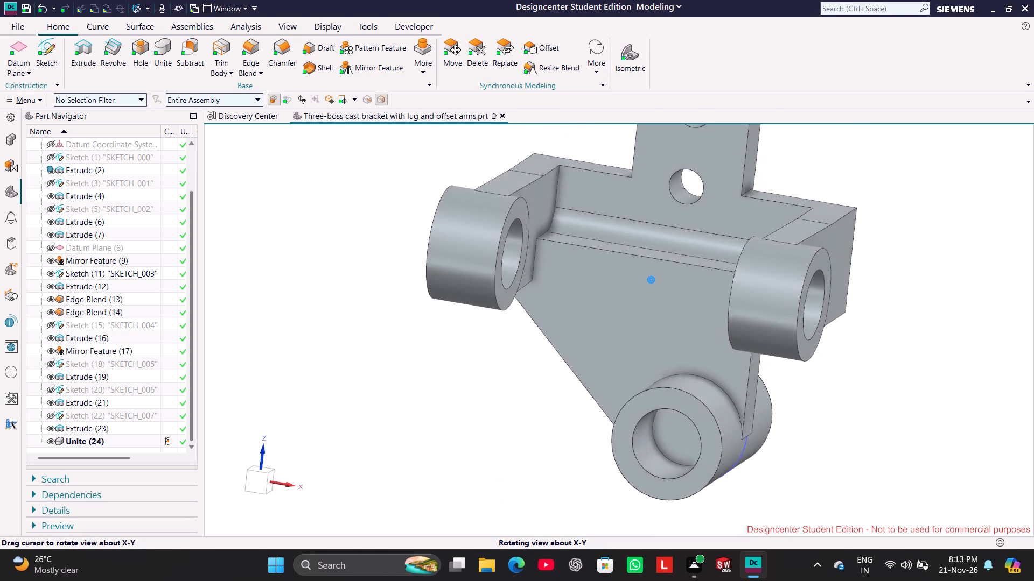
middle_drag(405, 360, 407, 360)
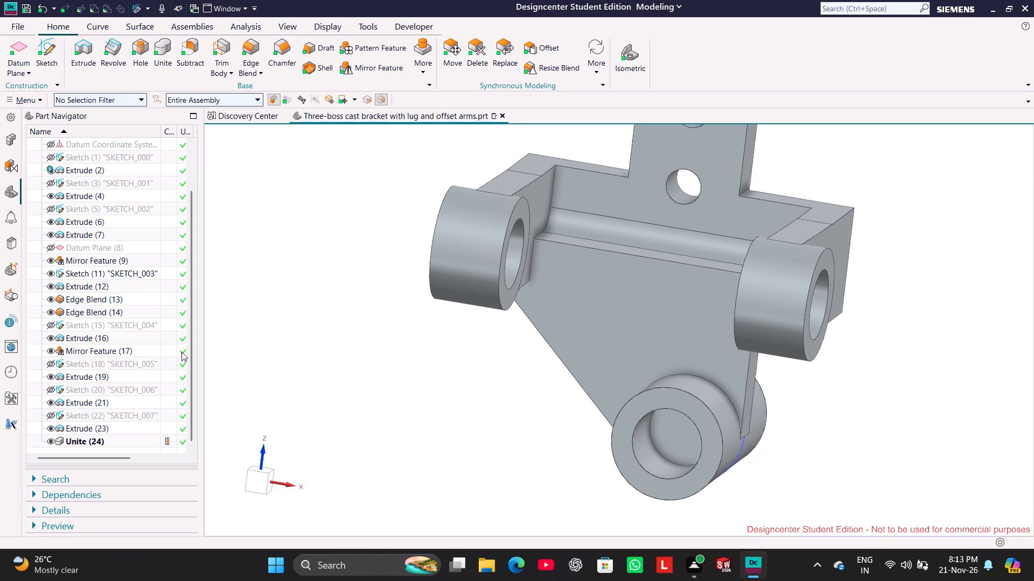
Reopen the web-trimming cut's sketch with the model rolled back and delete the projected inner bore circle.
drag(193, 375, 194, 437)
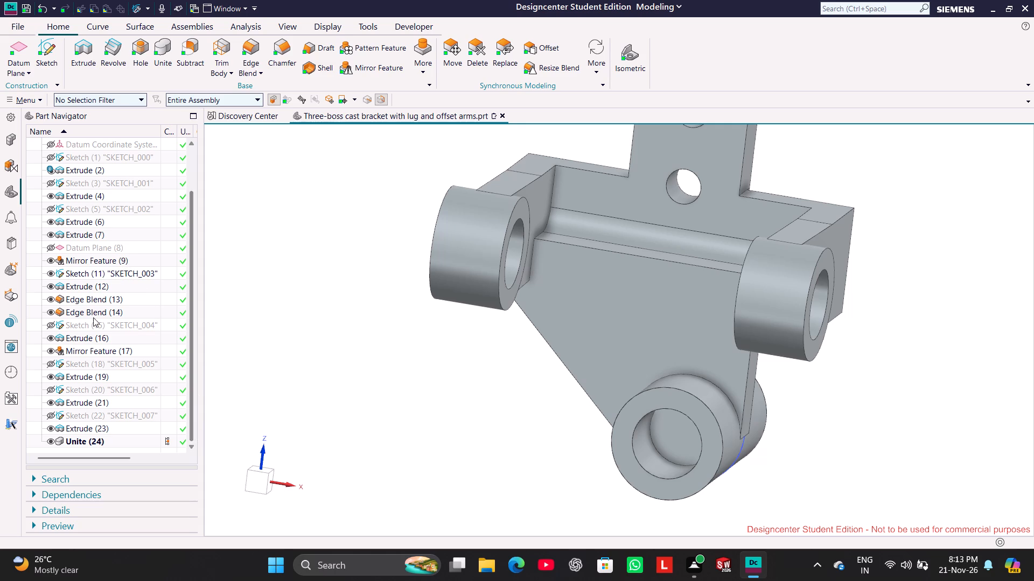
right_click(127, 271)
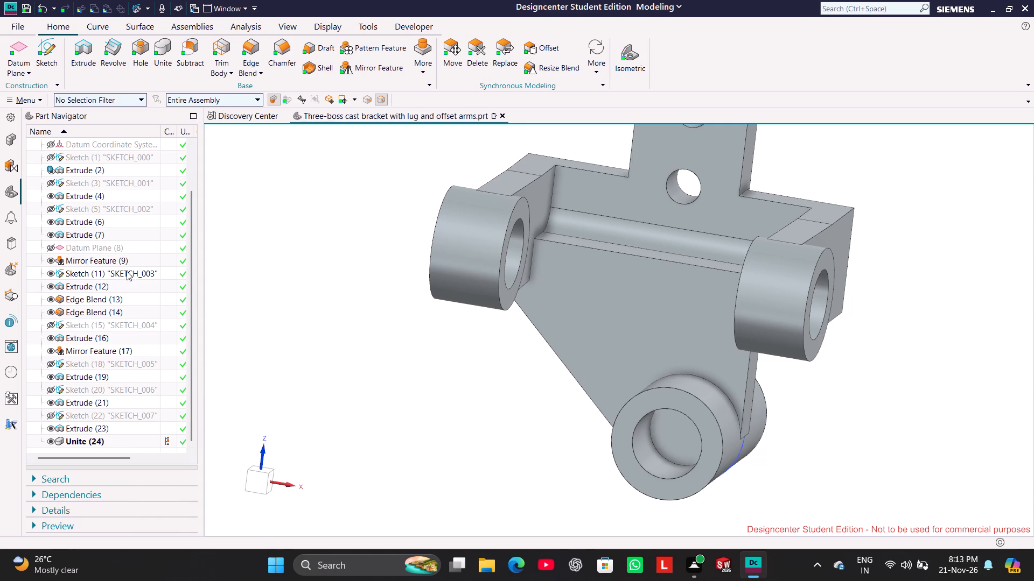
click(322, 269)
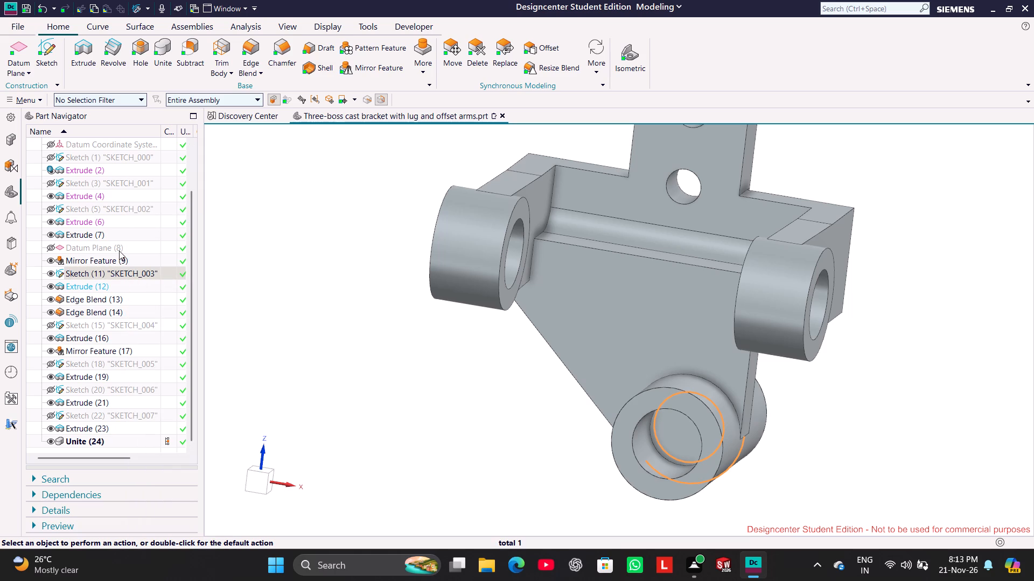
drag(193, 356, 195, 389)
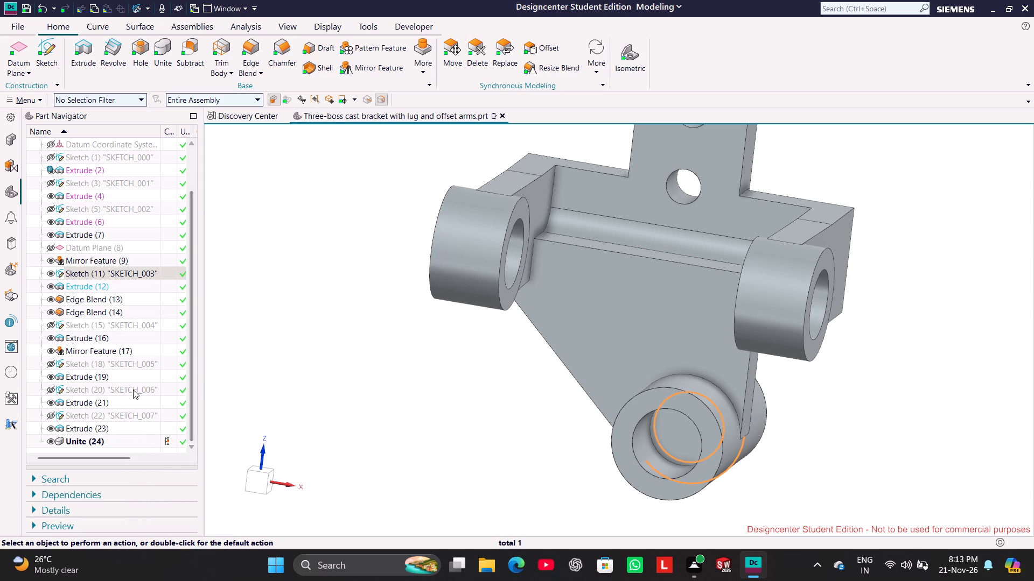
right_click(108, 270)
click(136, 210)
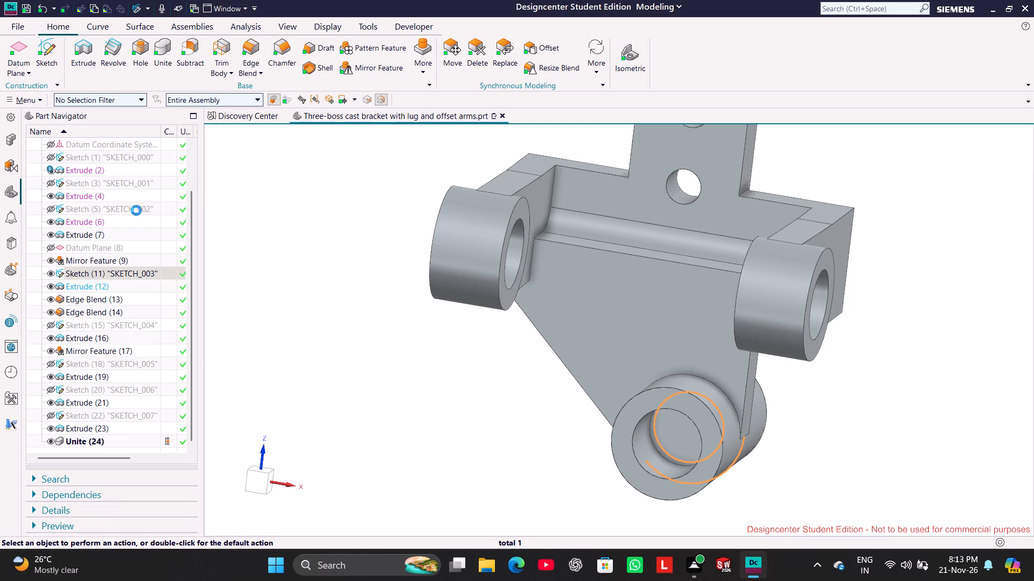
scroll(778, 328, down, 2)
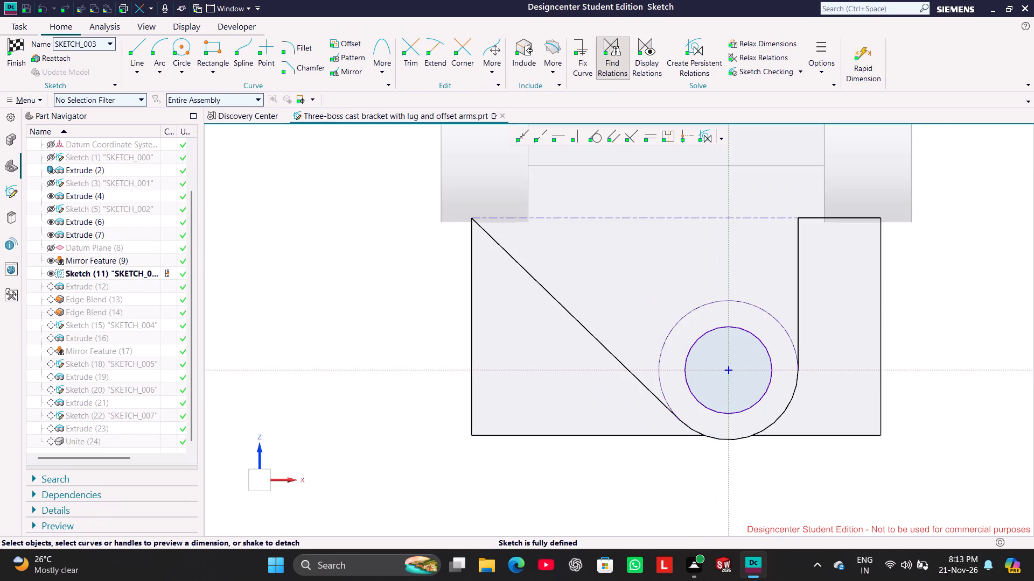
right_click(761, 336)
click(822, 322)
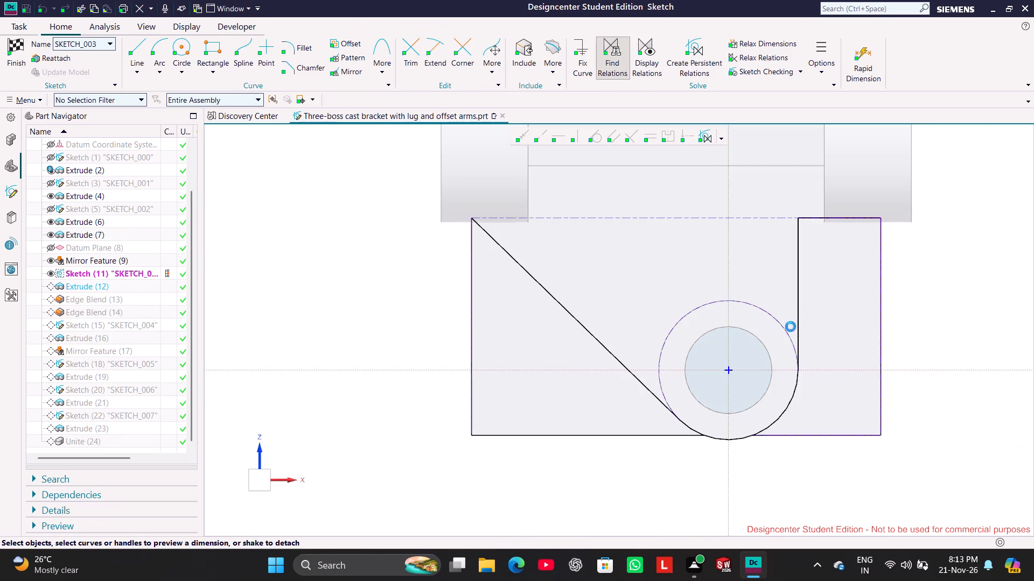
Draw a circle about 19 mm in diameter centred on the lower boss's centre in the web-trimming cut sketch.
click(184, 49)
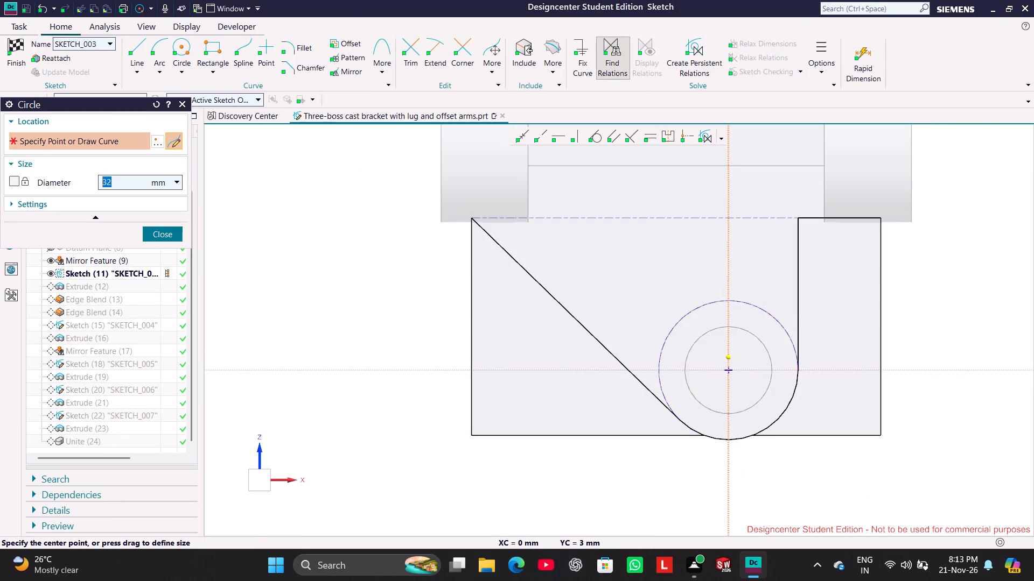
click(732, 374)
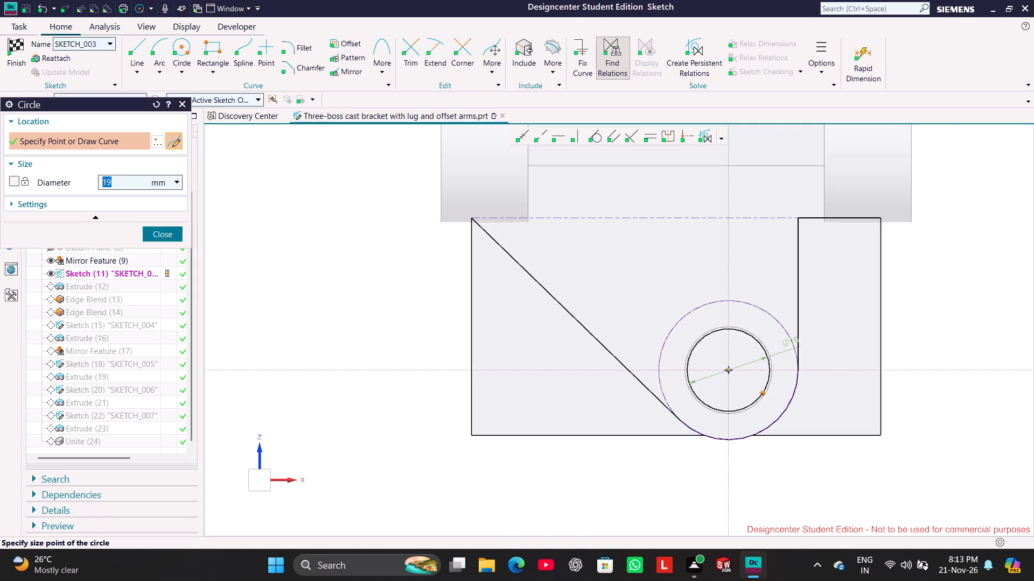
click(763, 393)
click(172, 230)
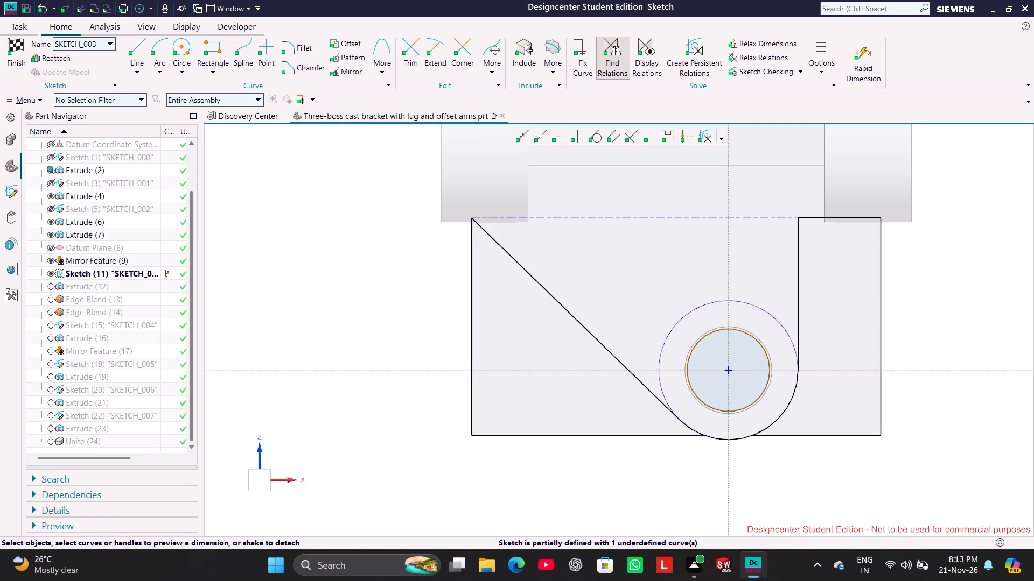
Set the new circle's diameter to 20 mm and finish the sketch.
click(733, 408)
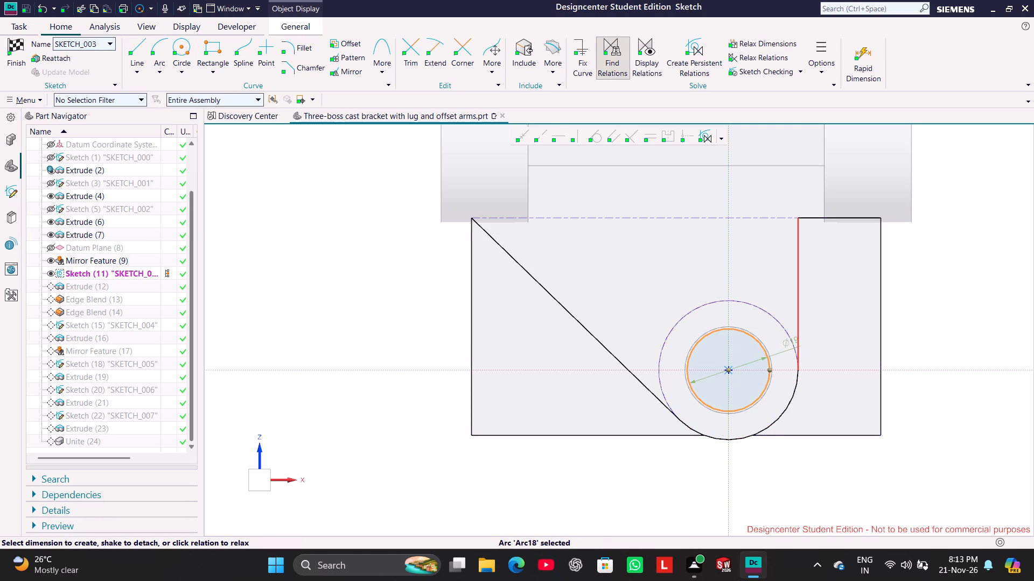
double_click(793, 341)
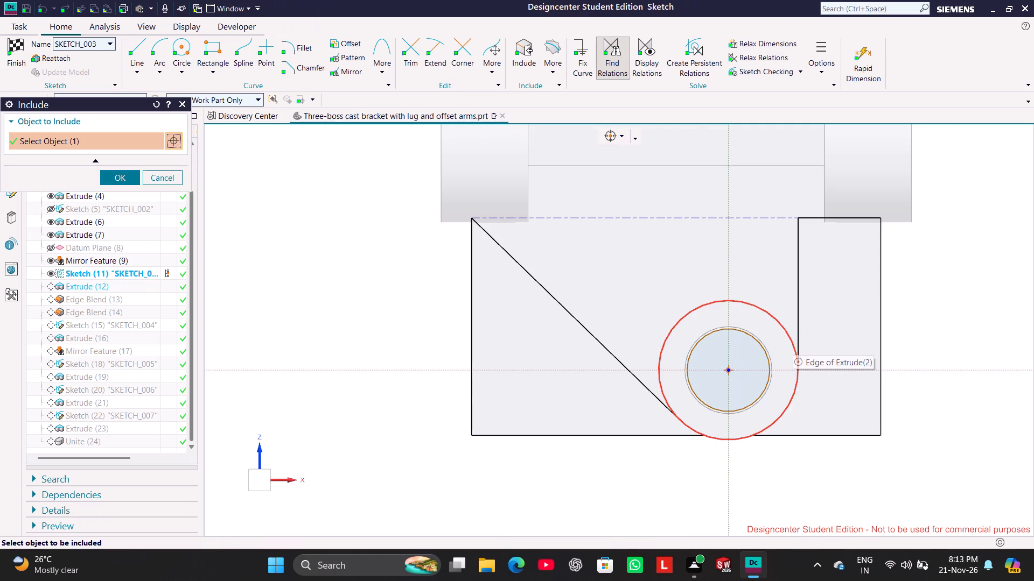
click(292, 276)
click(757, 339)
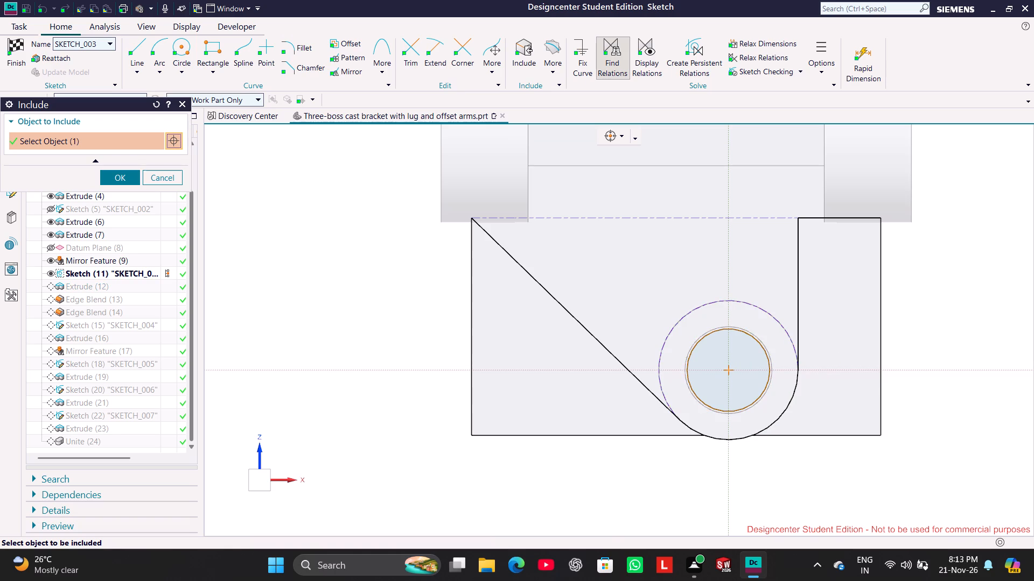
click(173, 180)
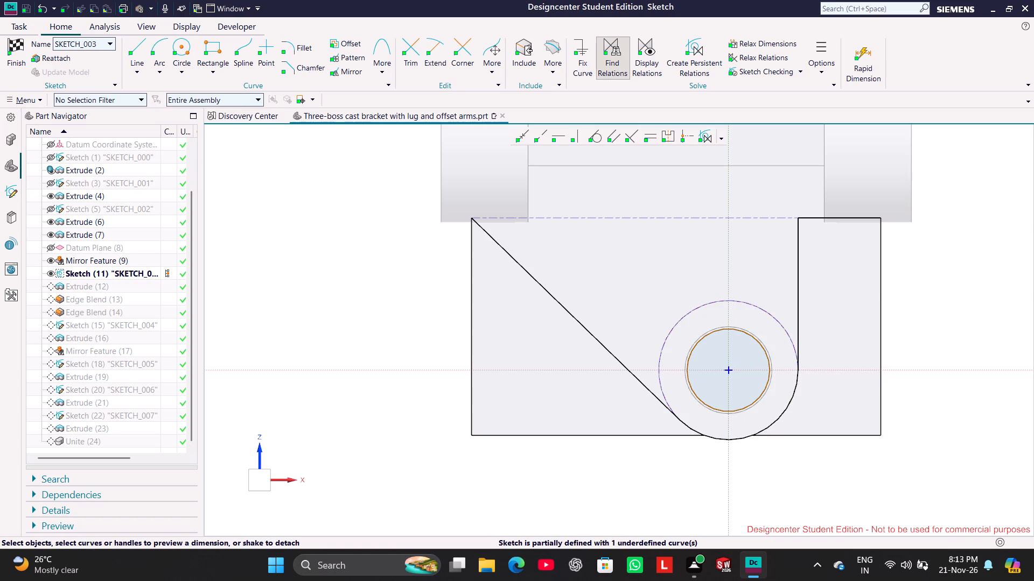
click(707, 337)
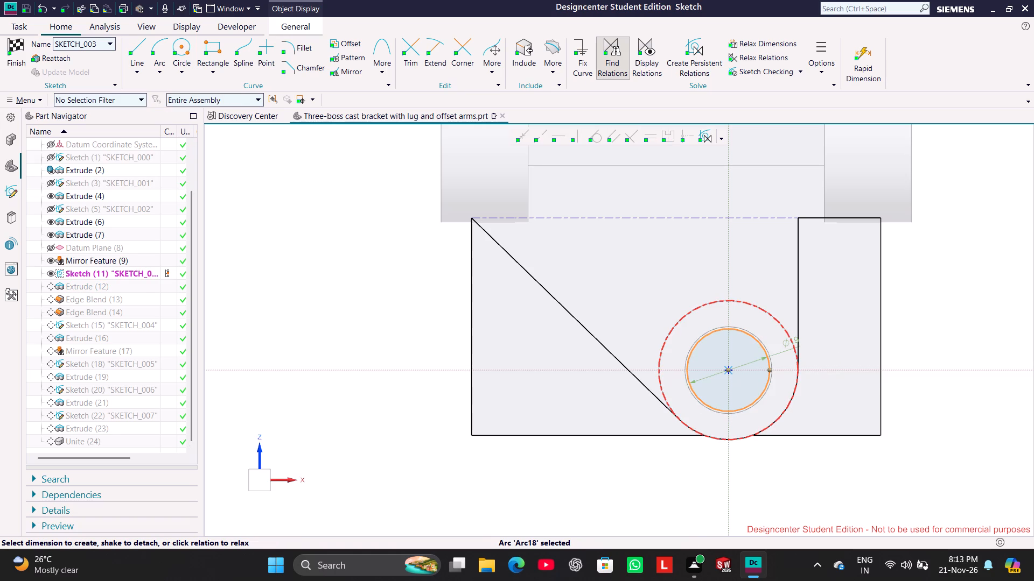
double_click(790, 343)
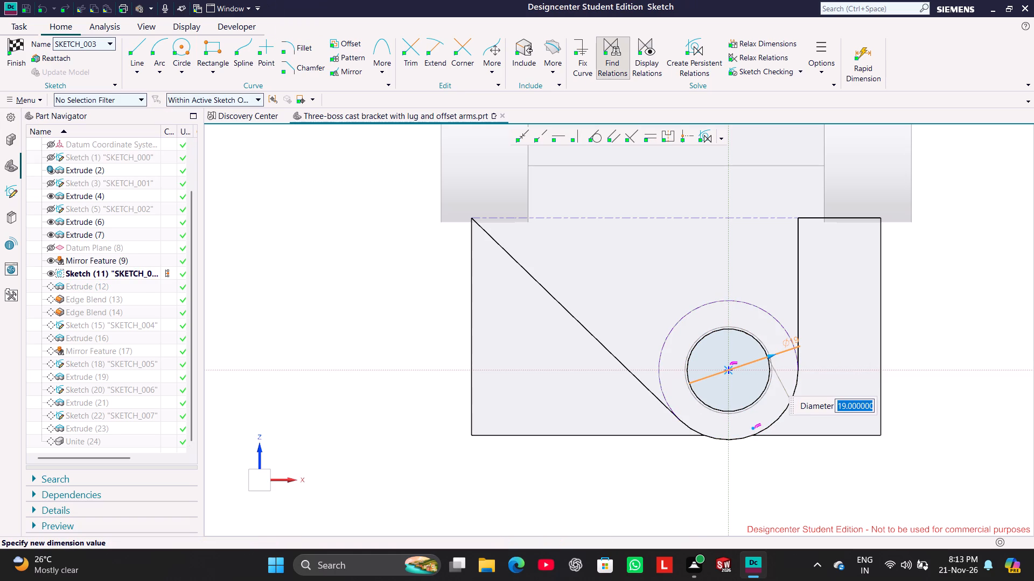
text(20)
key(Return)
click(350, 224)
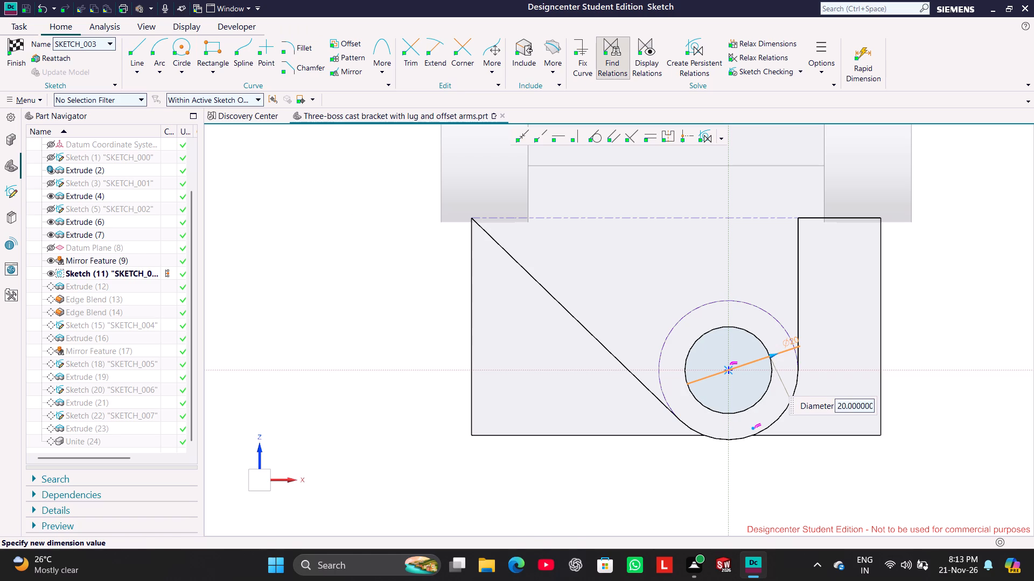
click(22, 48)
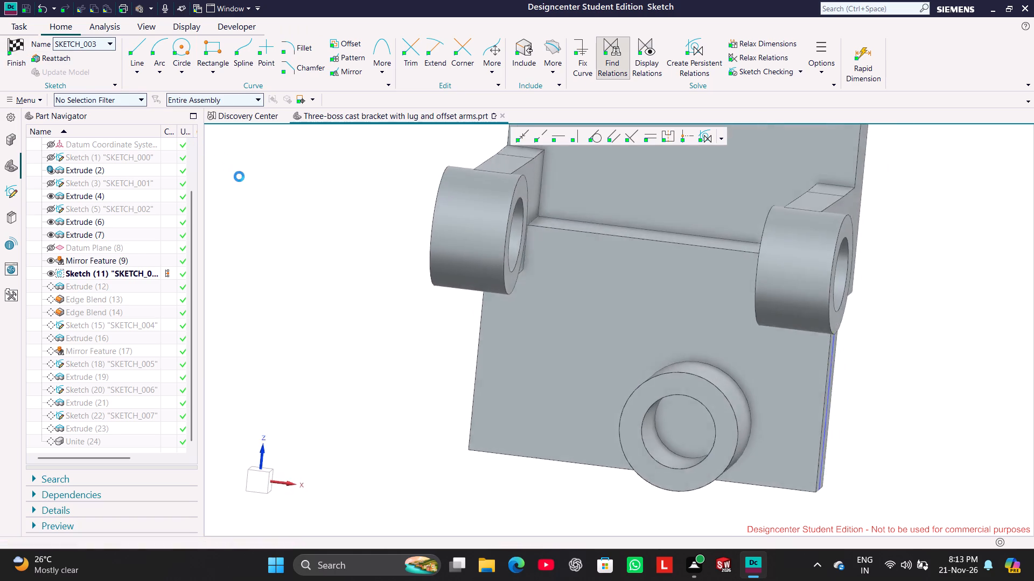
Examine the updated bracket from several angles and inspect the web-trimming cut's extrude preview with the model rolled back.
middle_drag(385, 359, 394, 330)
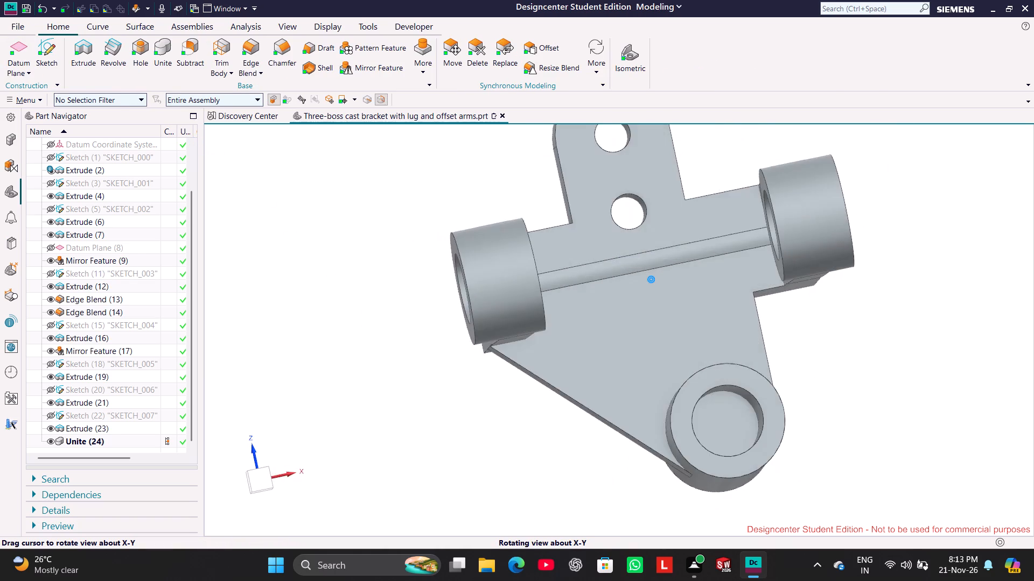
middle_drag(394, 330, 429, 308)
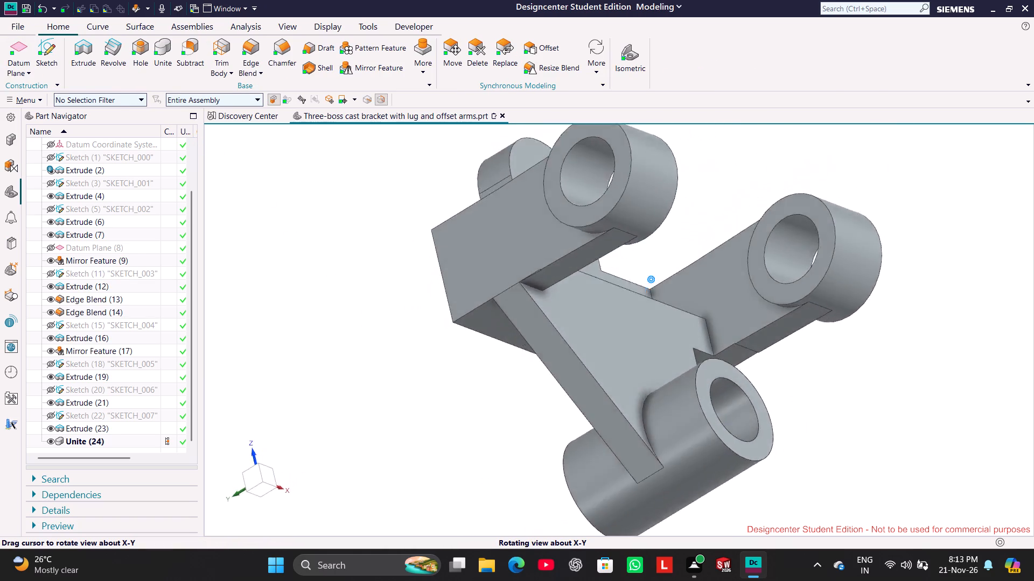
middle_drag(429, 308, 308, 296)
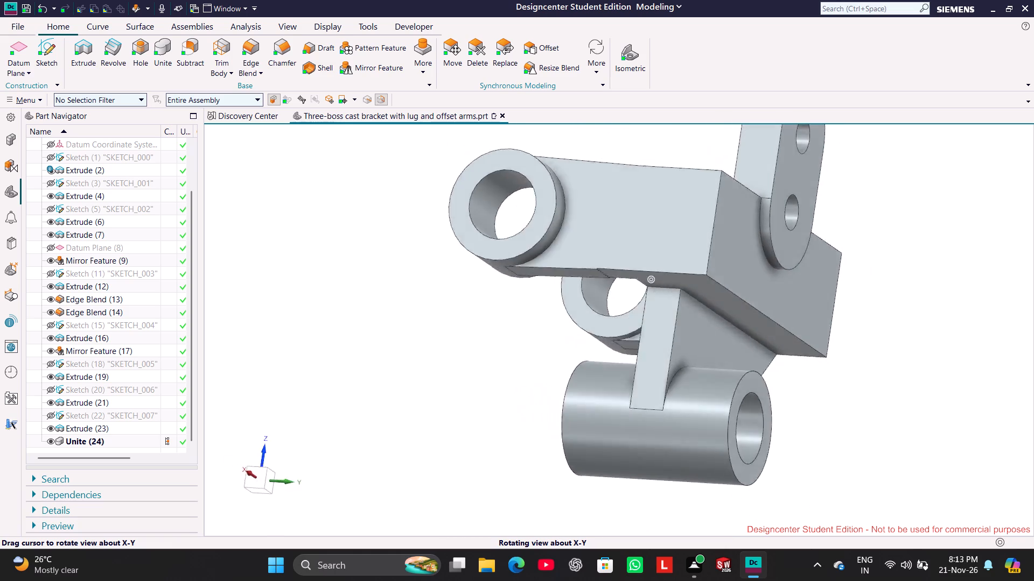
middle_drag(308, 296, 378, 322)
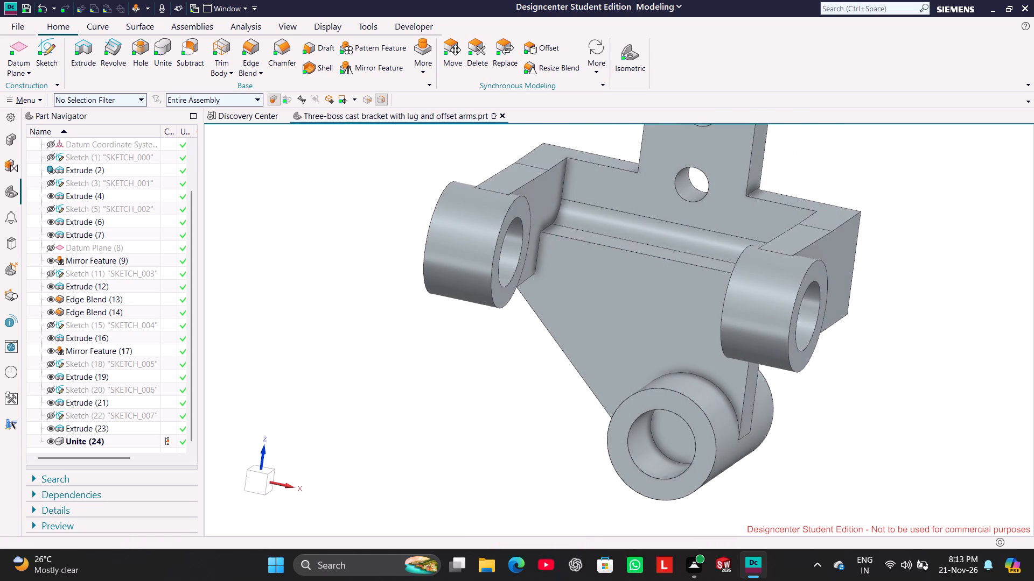
drag(190, 394, 192, 448)
right_click(94, 285)
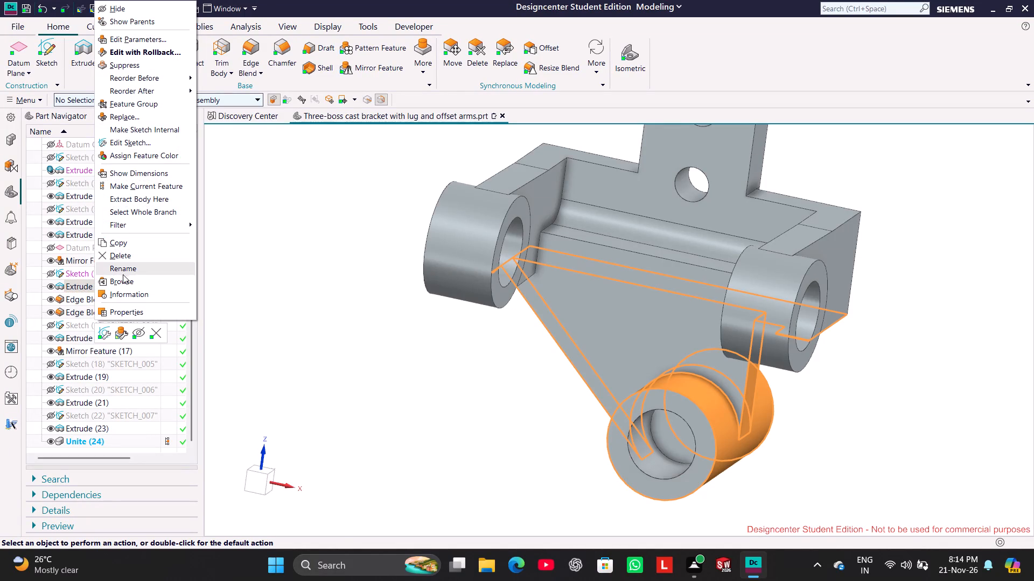
click(120, 335)
middle_drag(380, 430, 388, 426)
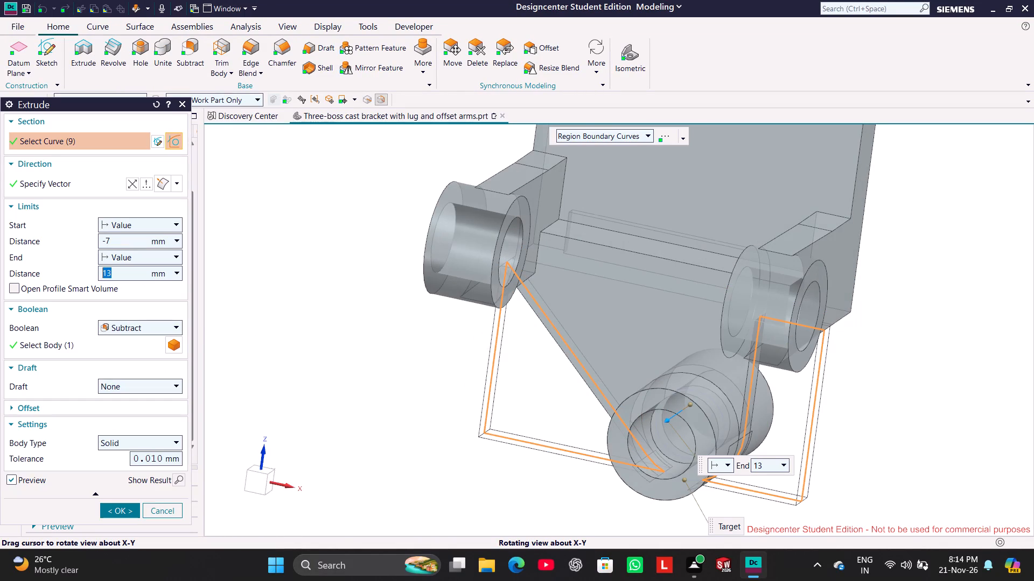
middle_drag(388, 426, 397, 422)
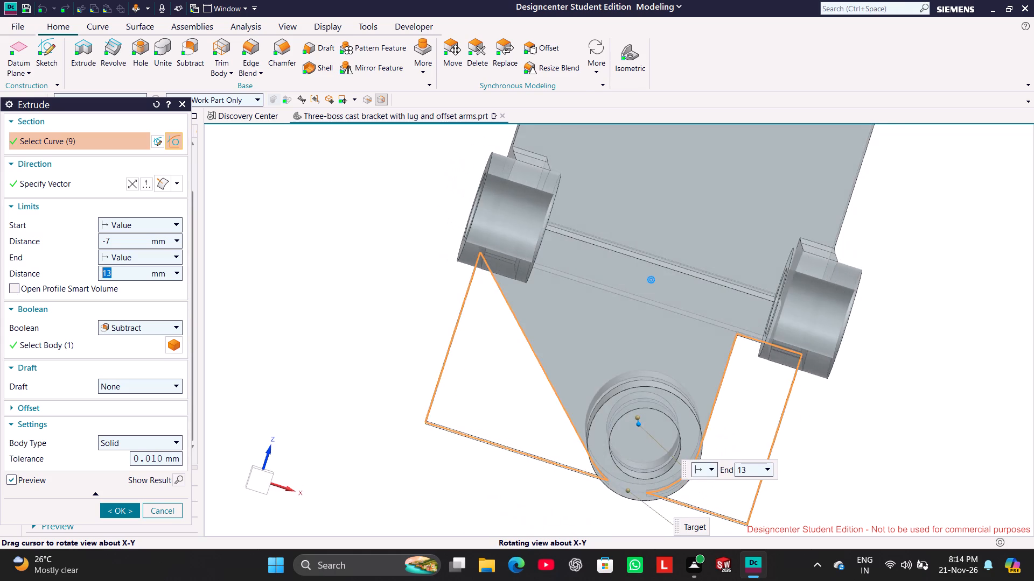
middle_drag(397, 422, 390, 409)
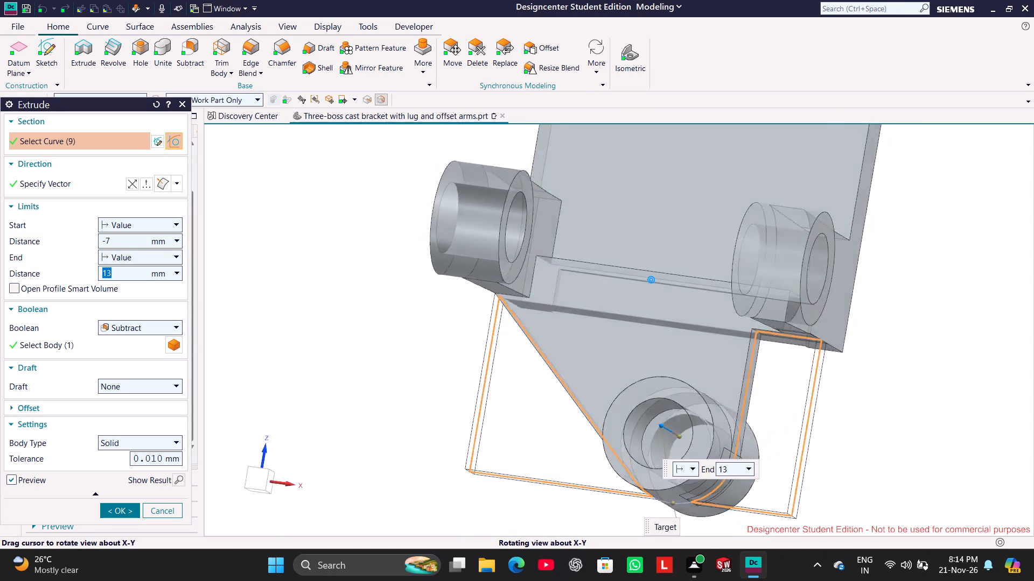
middle_drag(390, 409, 404, 422)
click(167, 513)
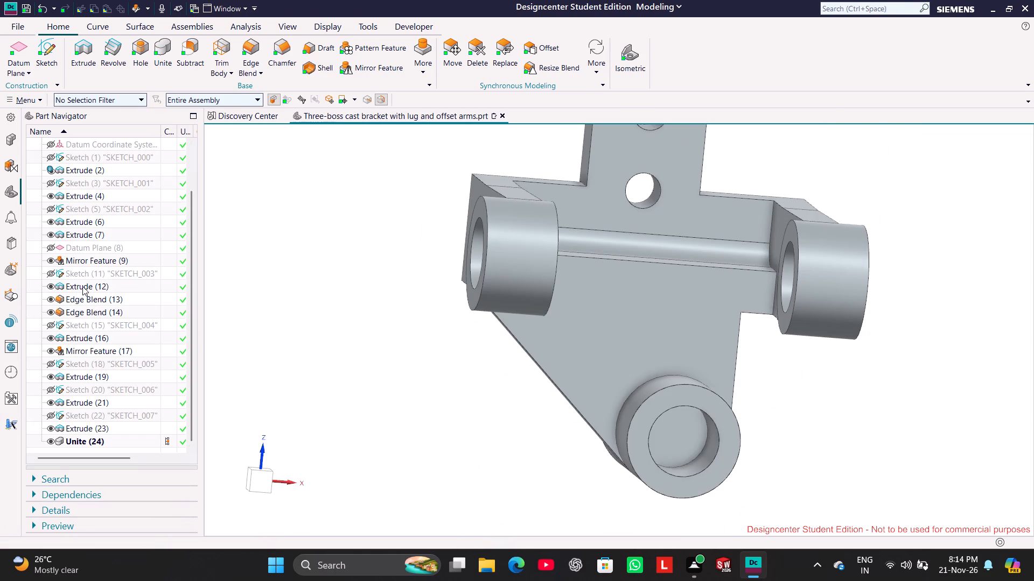
Show the web-trimming cut sketch, check its profile against the lower boss on the model and in the sketch environment, and hide it again.
click(50, 274)
middle_drag(352, 373, 320, 372)
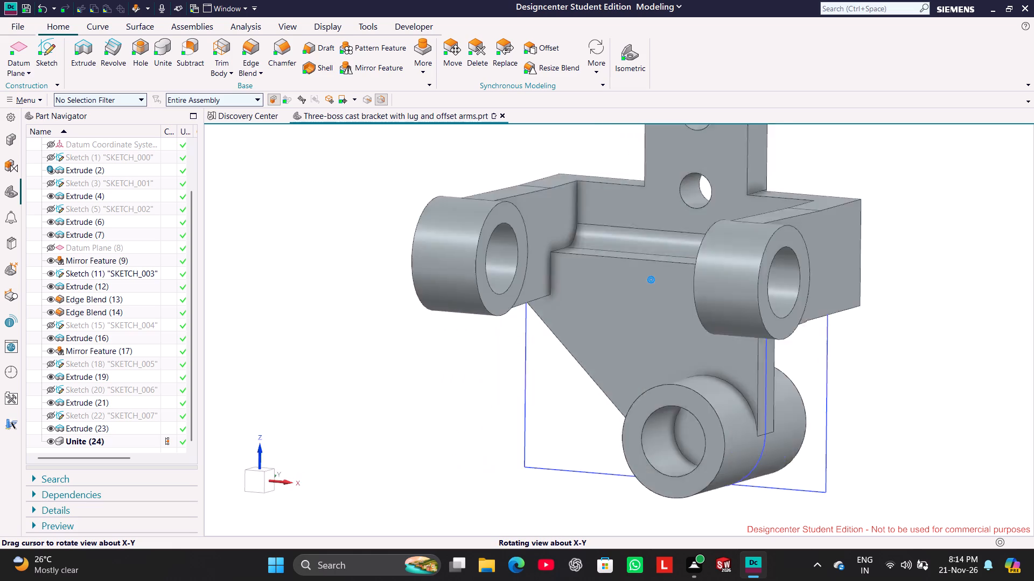
middle_drag(320, 372, 338, 358)
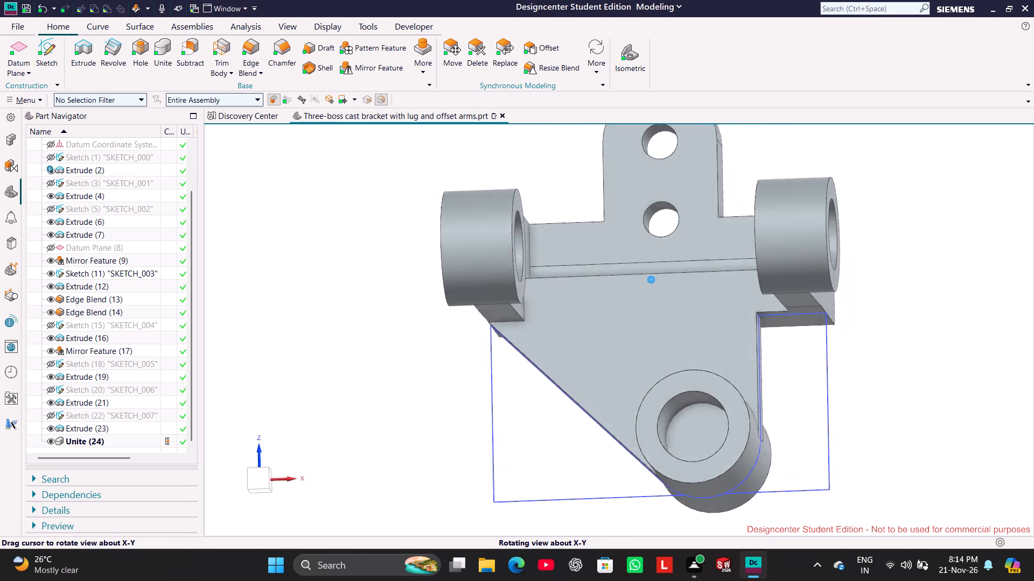
middle_drag(338, 358, 345, 366)
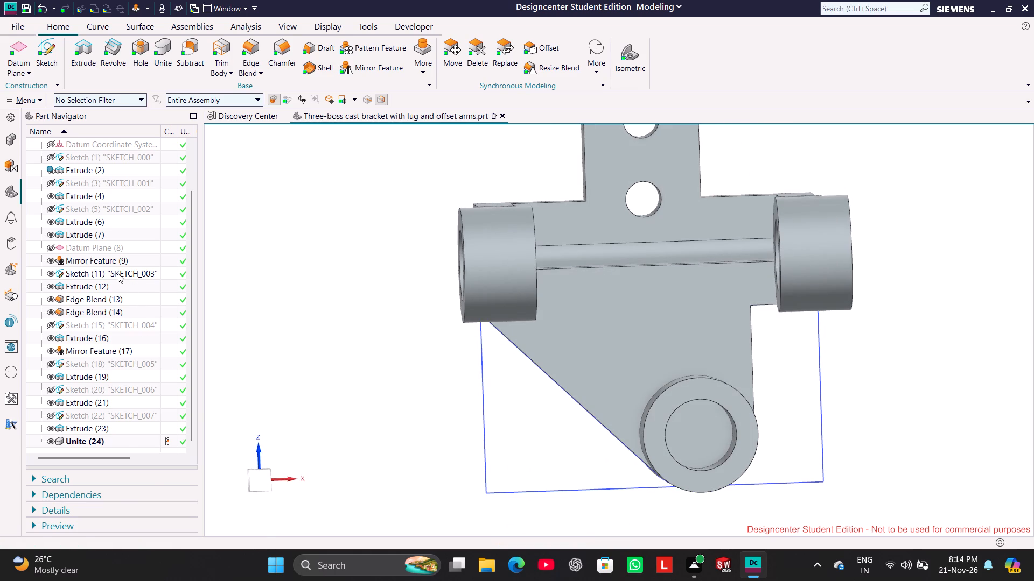
right_click(118, 273)
click(144, 211)
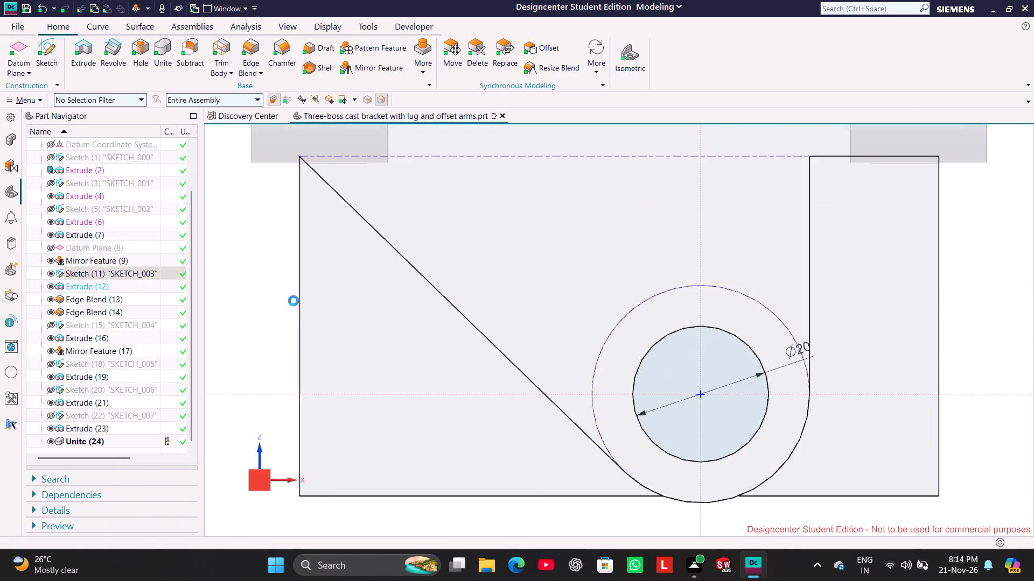
click(17, 57)
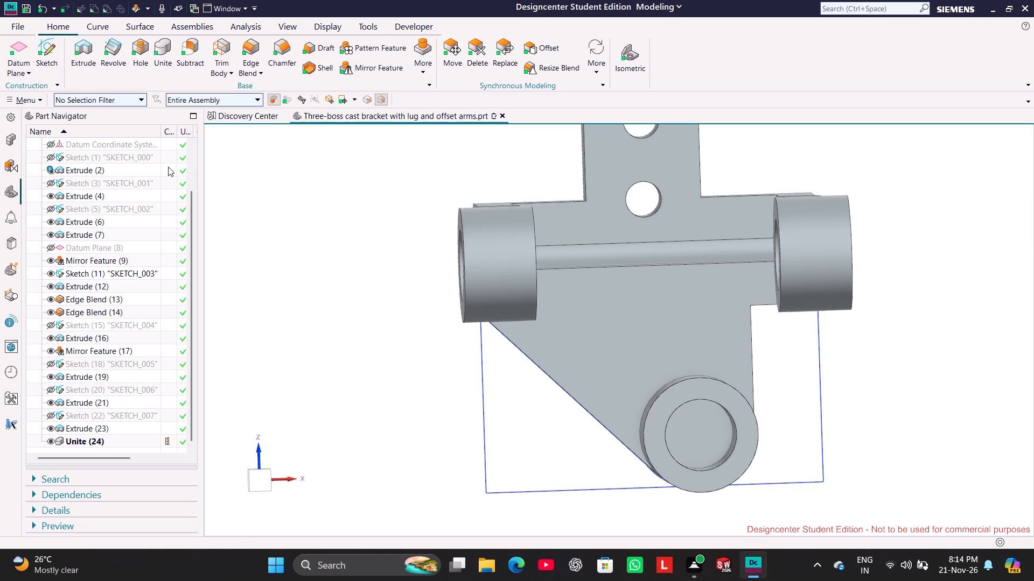
click(47, 272)
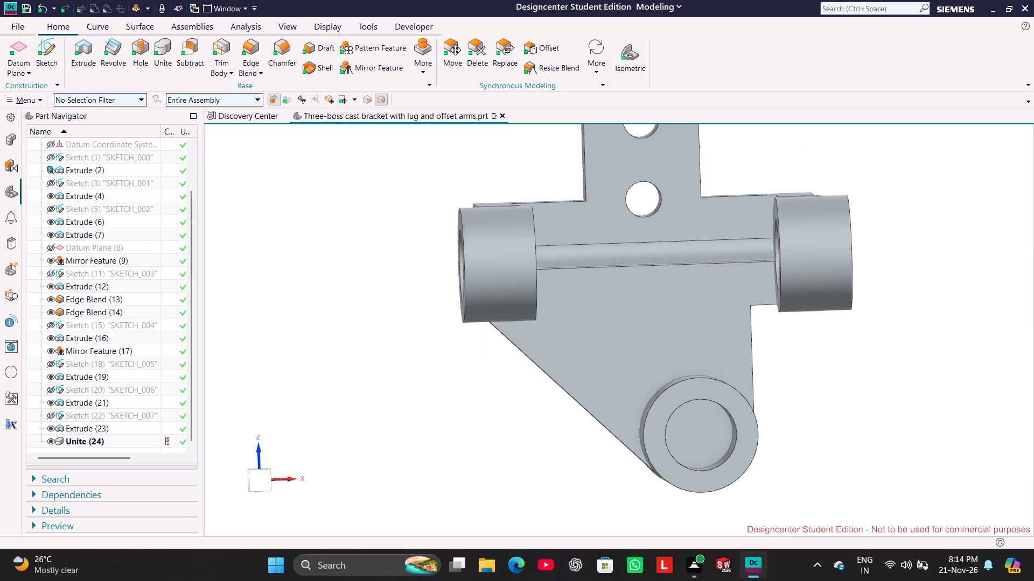
Apply a 3 mm edge blend along the lug's lower rounded edge where it meets the crossbar's back face.
right_drag(329, 304, 425, 229)
right_drag(278, 365, 402, 233)
click(638, 54)
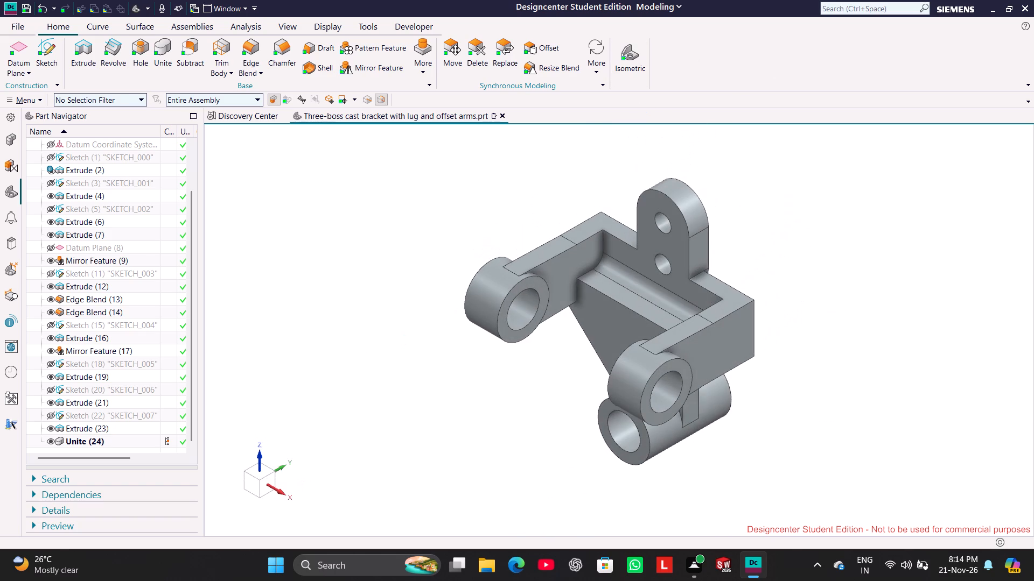
middle_drag(405, 388, 315, 384)
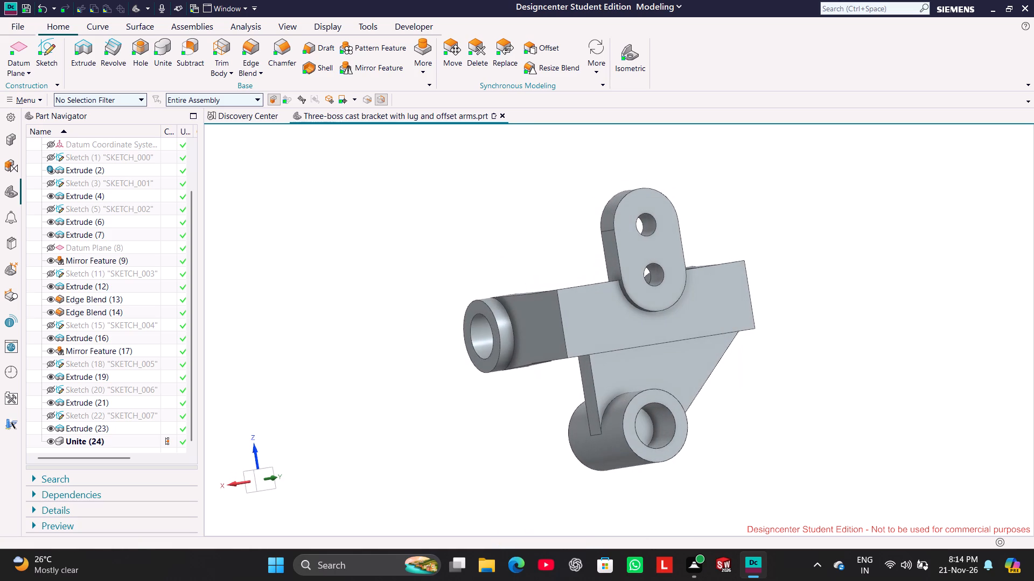
click(262, 48)
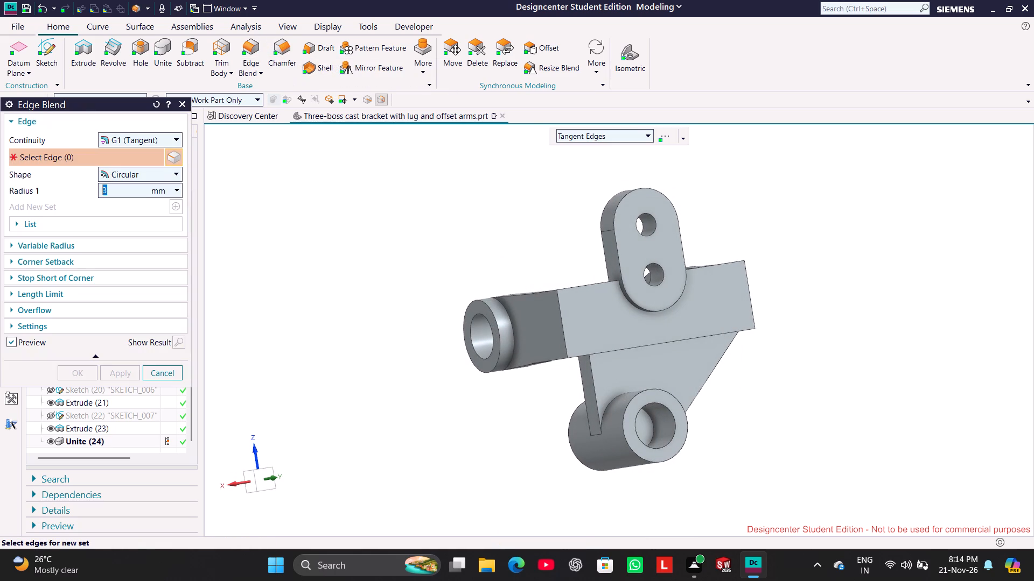
click(645, 311)
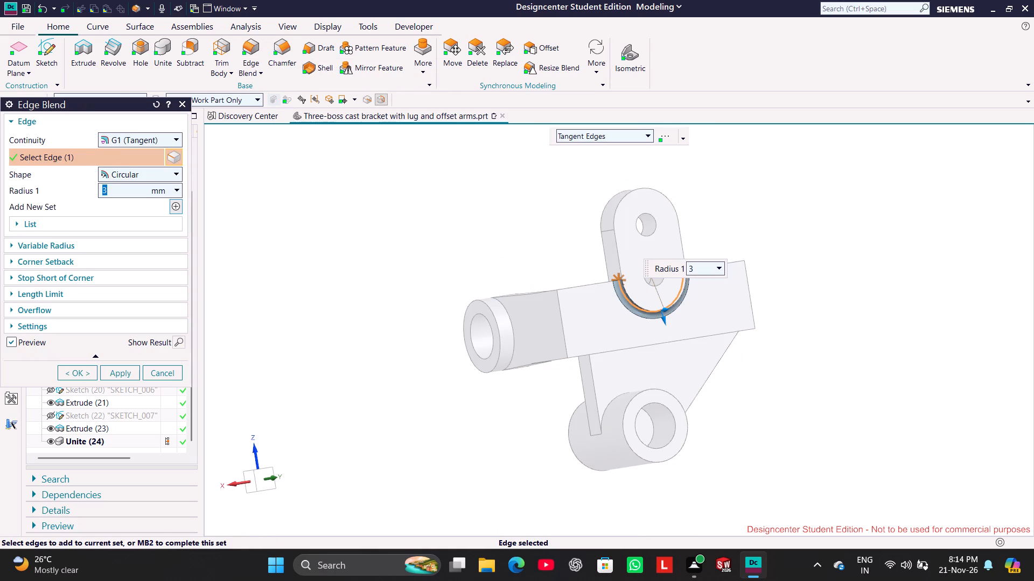
click(124, 375)
click(163, 373)
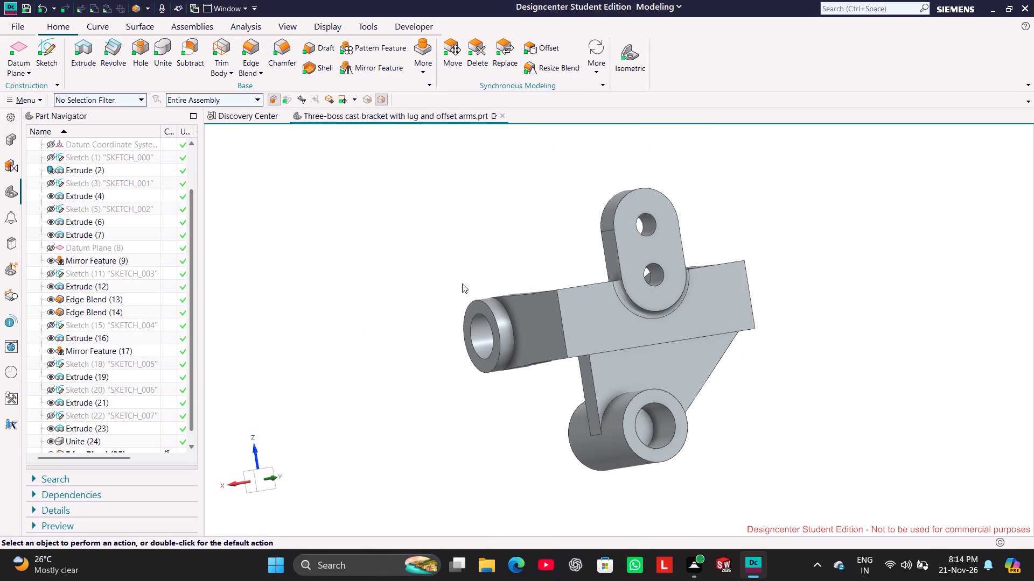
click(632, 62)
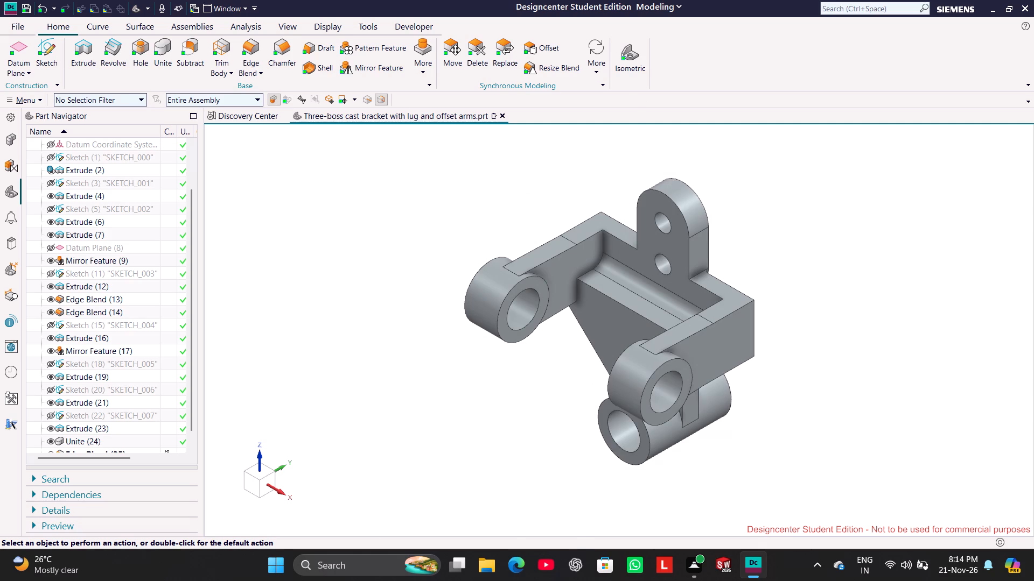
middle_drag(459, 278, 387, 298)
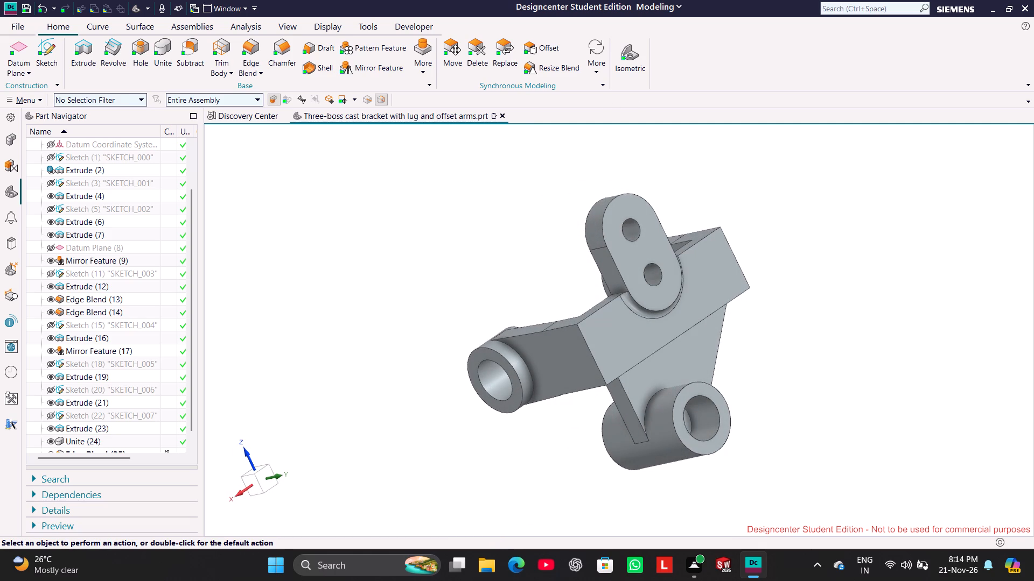
Apply a 10 mm edge blend to the two corner edges where the lug's sides meet the crossbar.
middle_drag(388, 301, 477, 322)
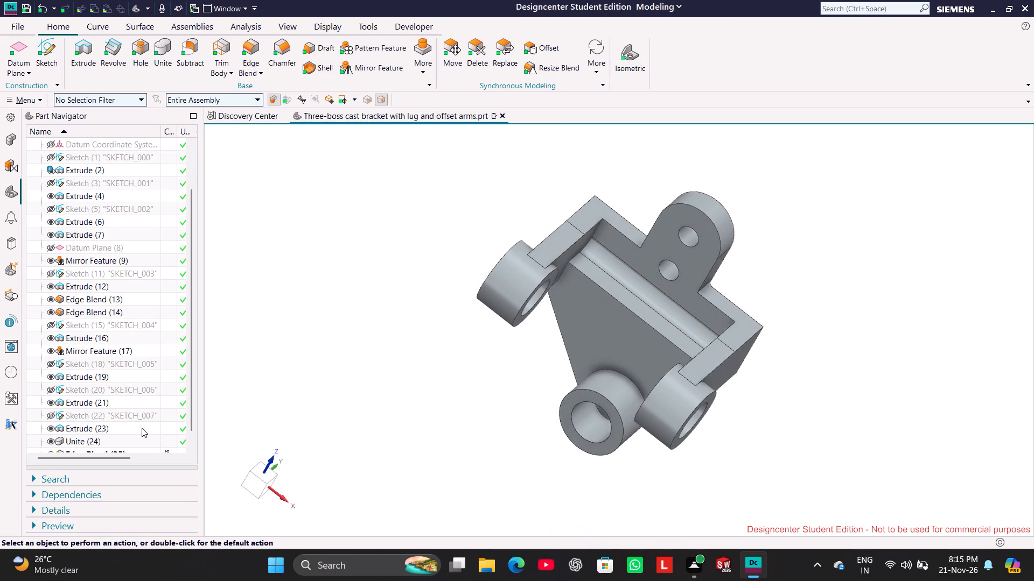
drag(188, 406, 198, 444)
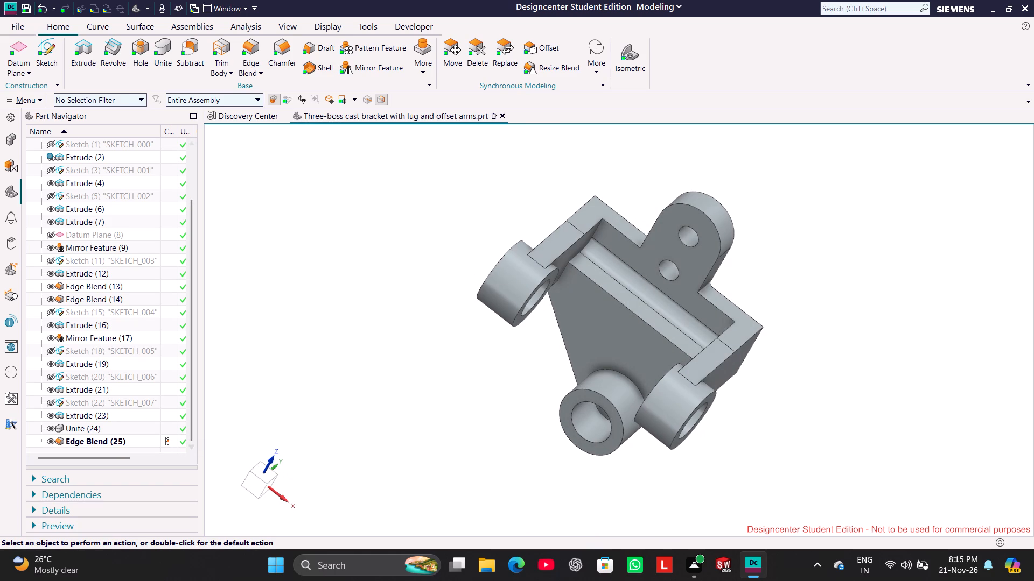
click(256, 53)
middle_drag(619, 210, 645, 221)
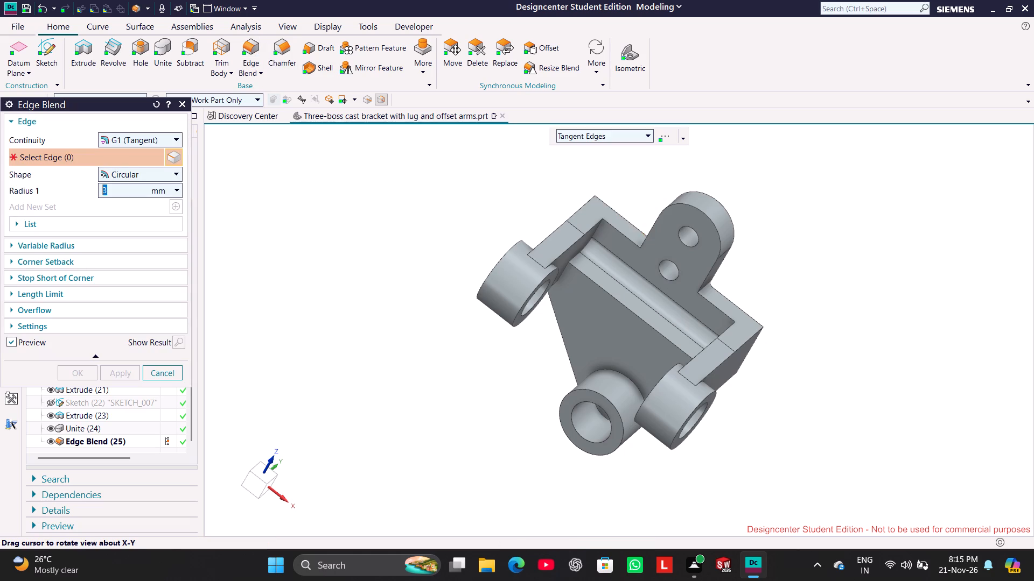
middle_drag(645, 221, 662, 246)
click(630, 236)
middle_drag(806, 277, 802, 277)
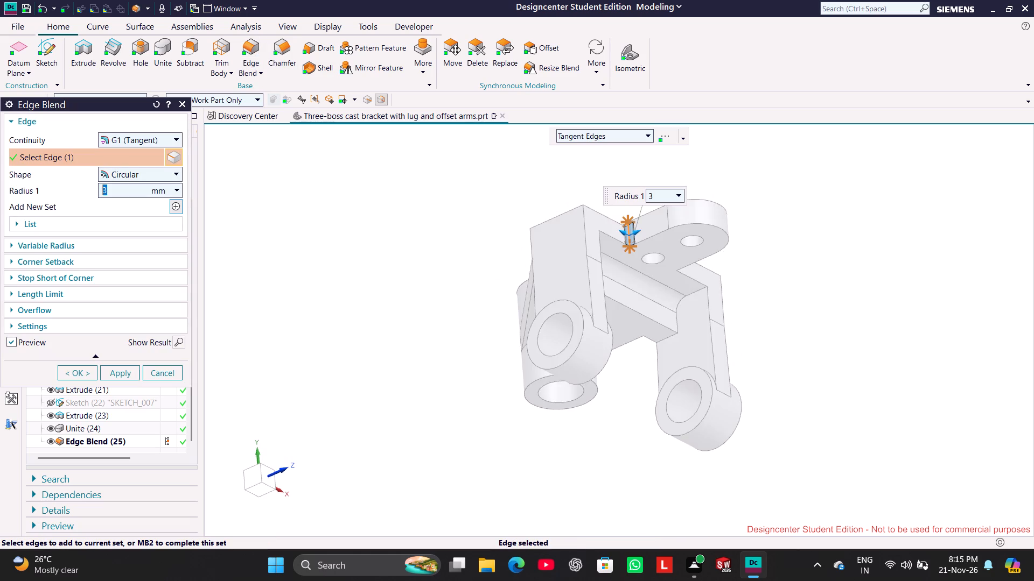
middle_drag(802, 277, 694, 269)
click(619, 254)
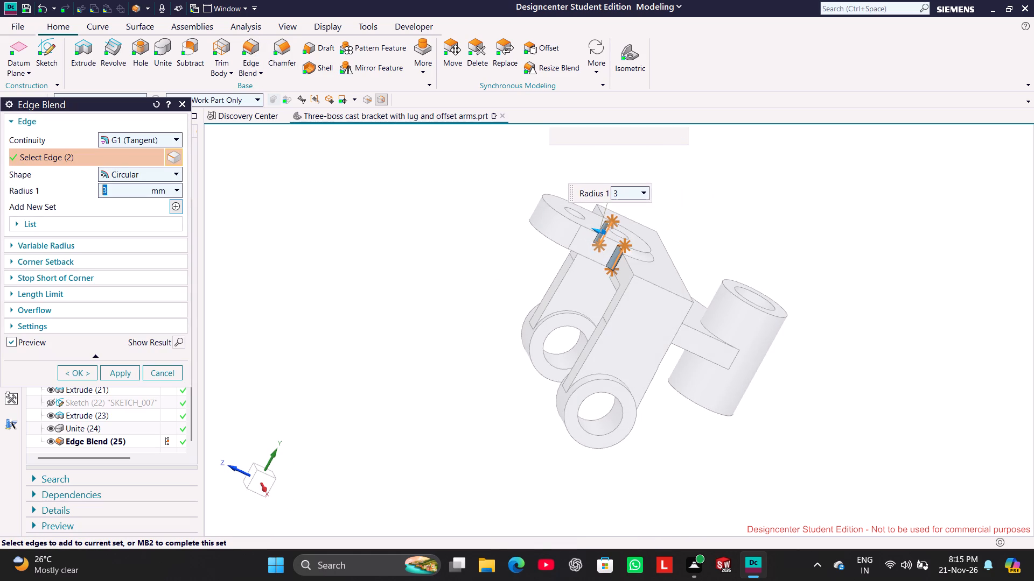
text(10)
key(Return)
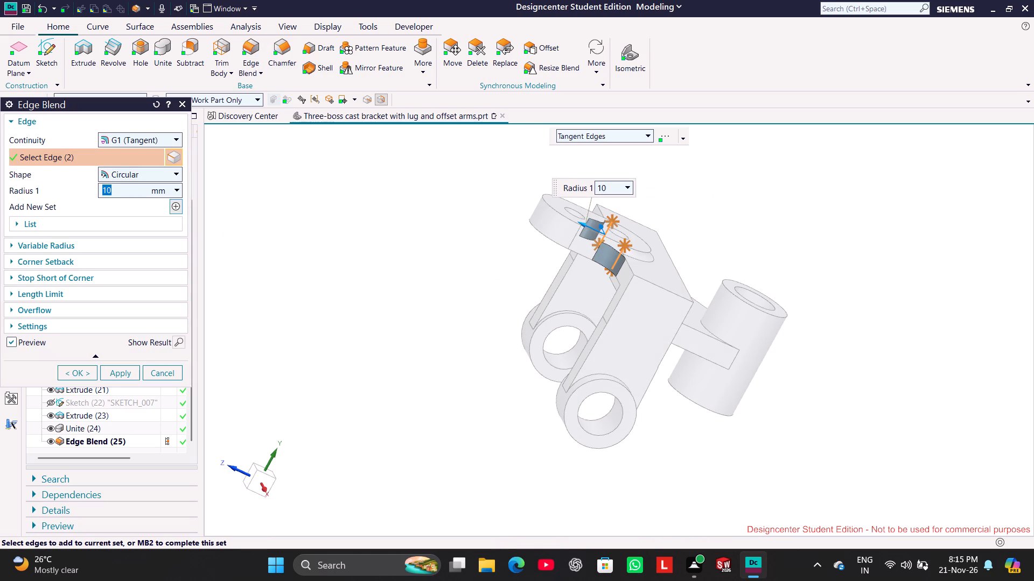
click(107, 374)
click(169, 372)
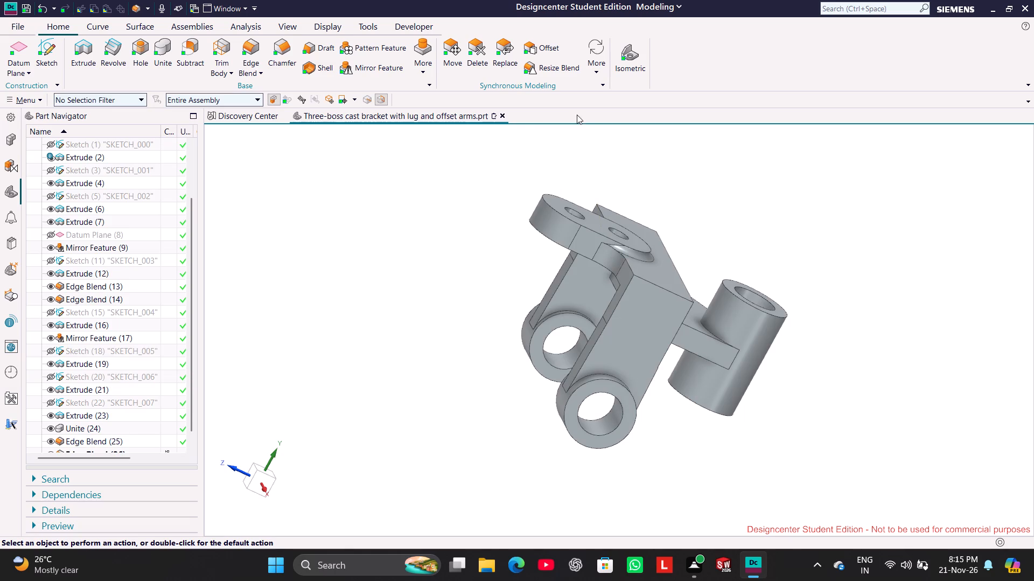
Examine the blended bracket from isometric, side and underside views, checking the arms, lug and lower boss.
click(634, 61)
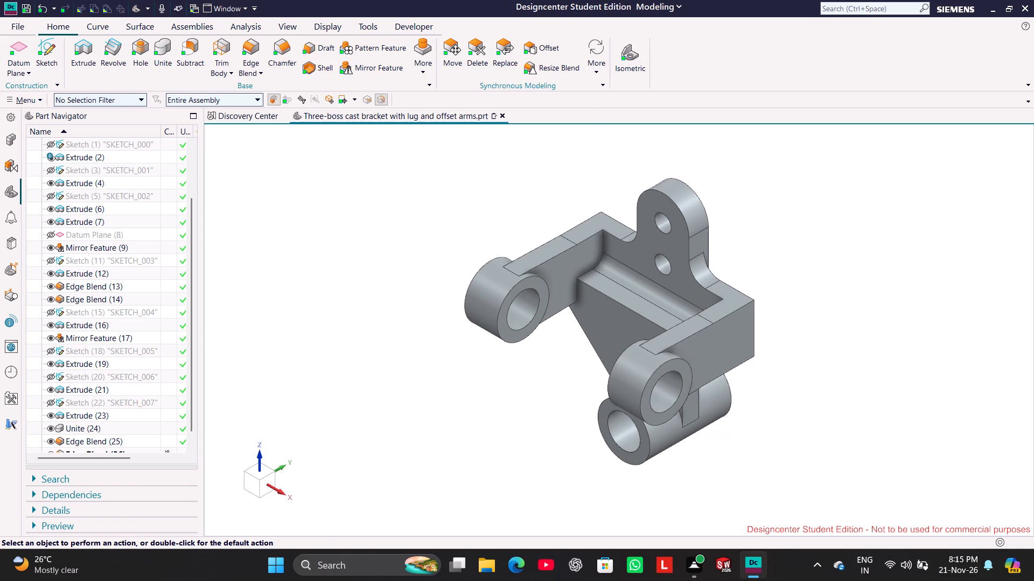
middle_drag(485, 398, 469, 391)
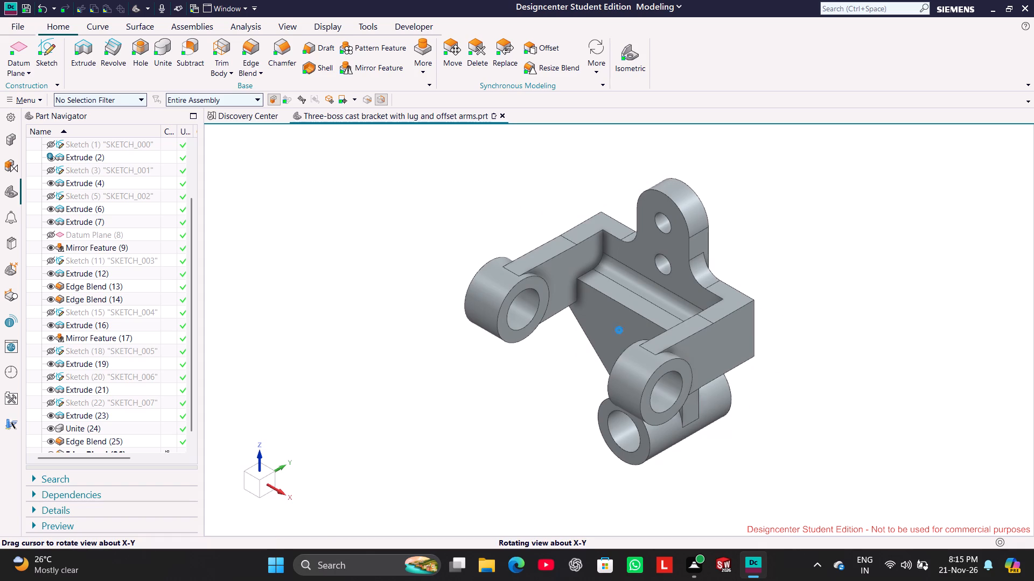
middle_drag(469, 391, 471, 388)
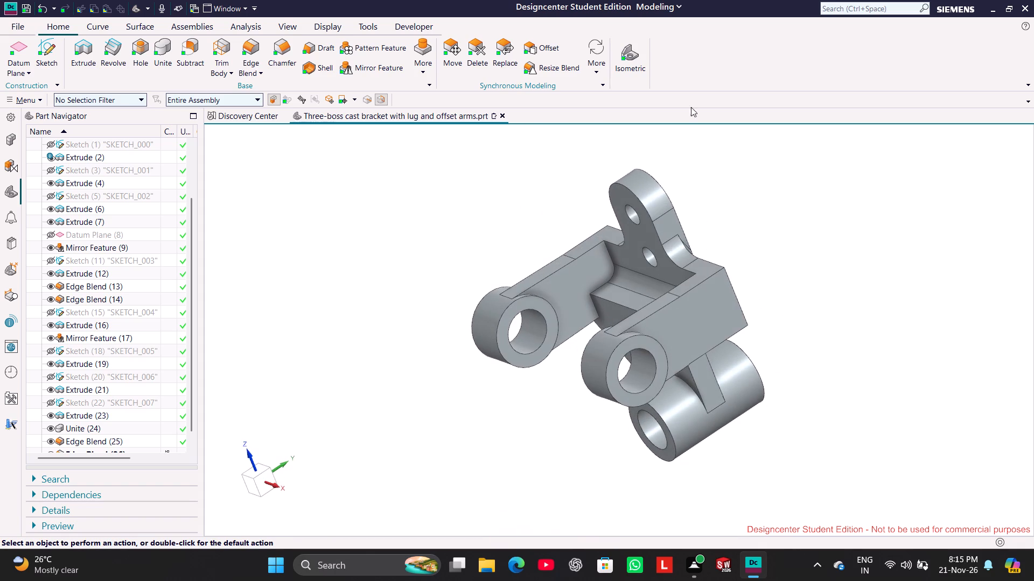
click(643, 60)
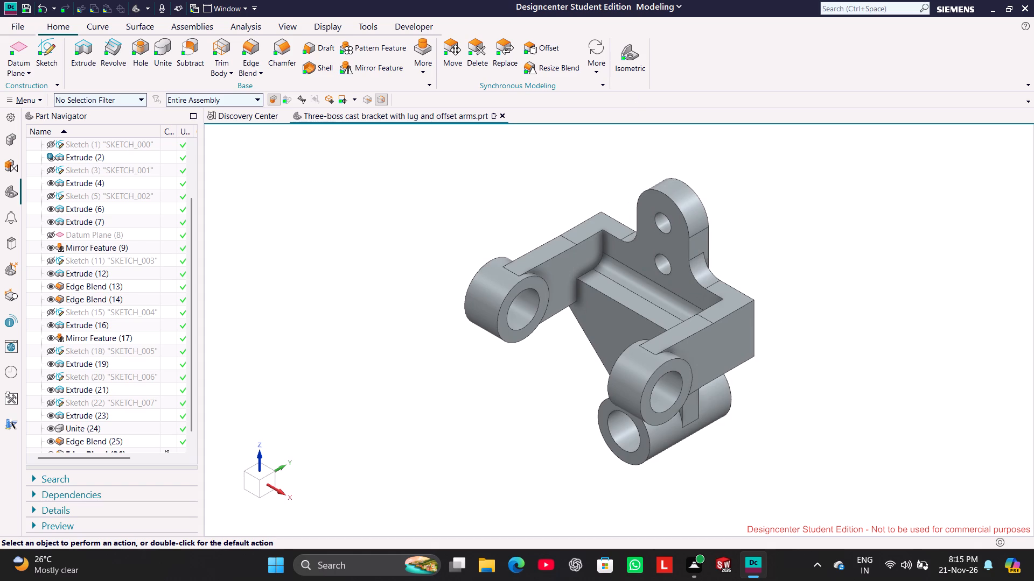
middle_drag(462, 413, 425, 387)
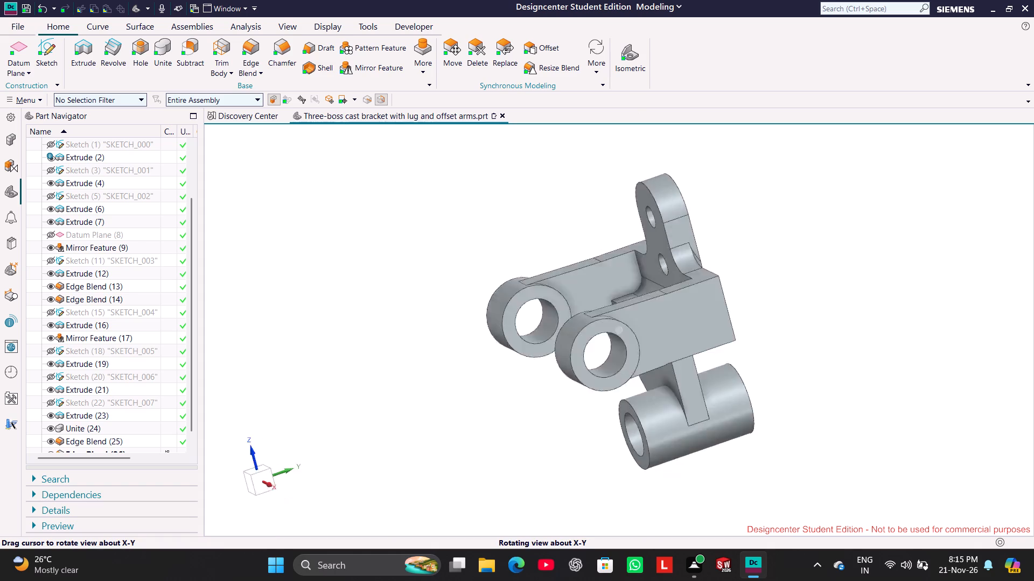
middle_drag(425, 387, 412, 389)
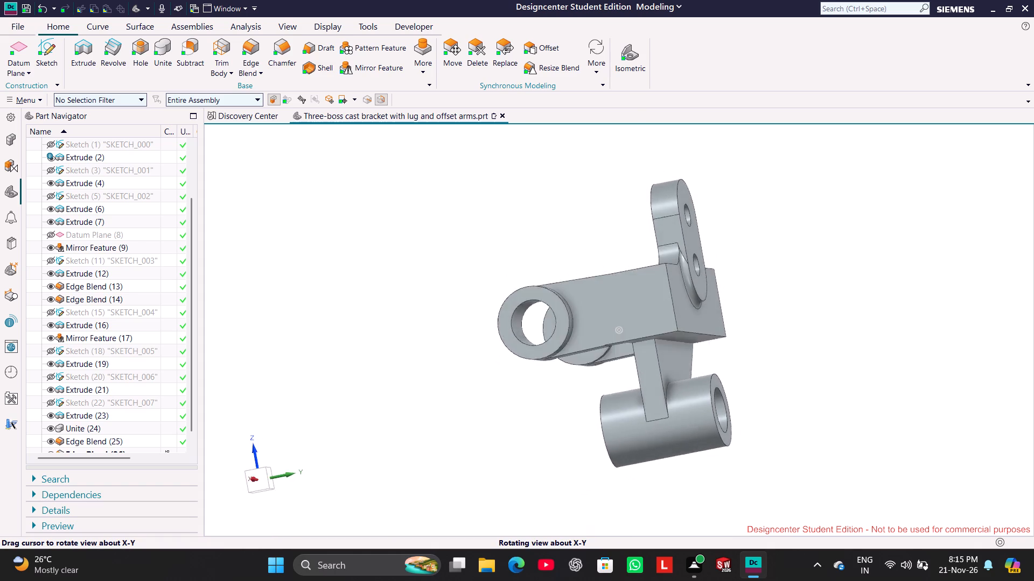
middle_drag(412, 389, 388, 346)
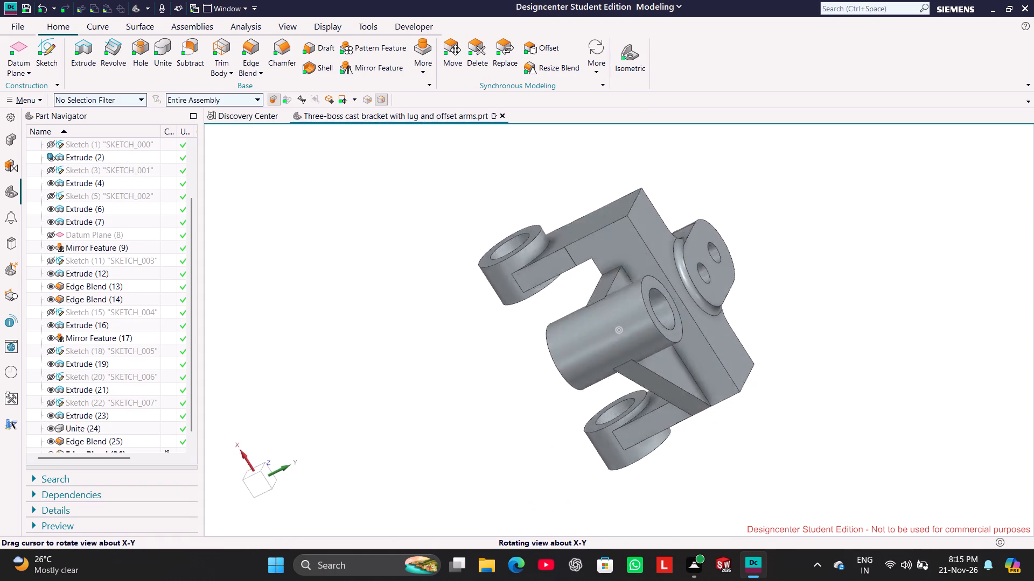
middle_drag(388, 346, 420, 381)
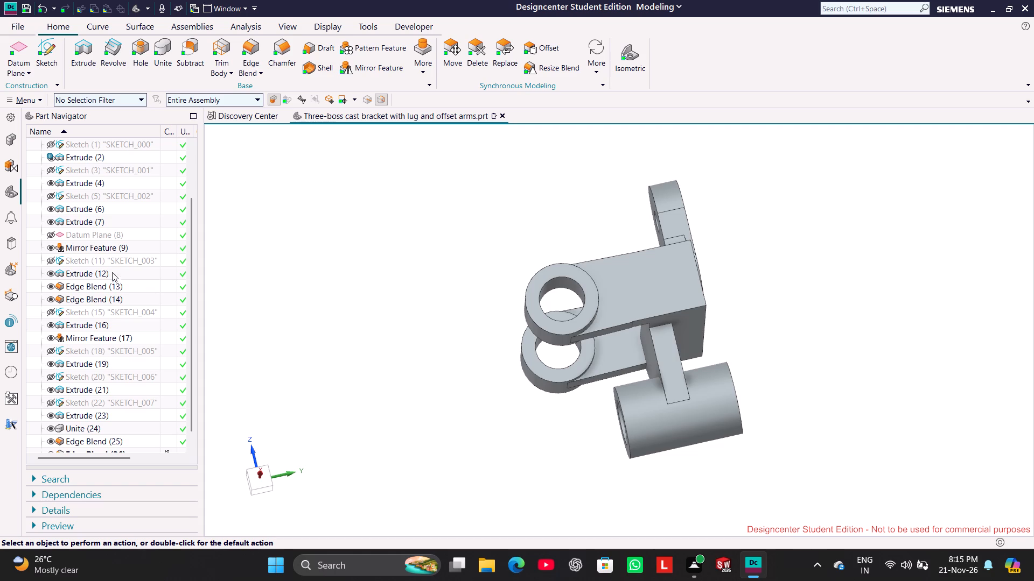
Open the arm profile sketch SKETCH_002 and set the arm boss centre's vertical distance from the horizontal axis to 80 mm.
click(110, 261)
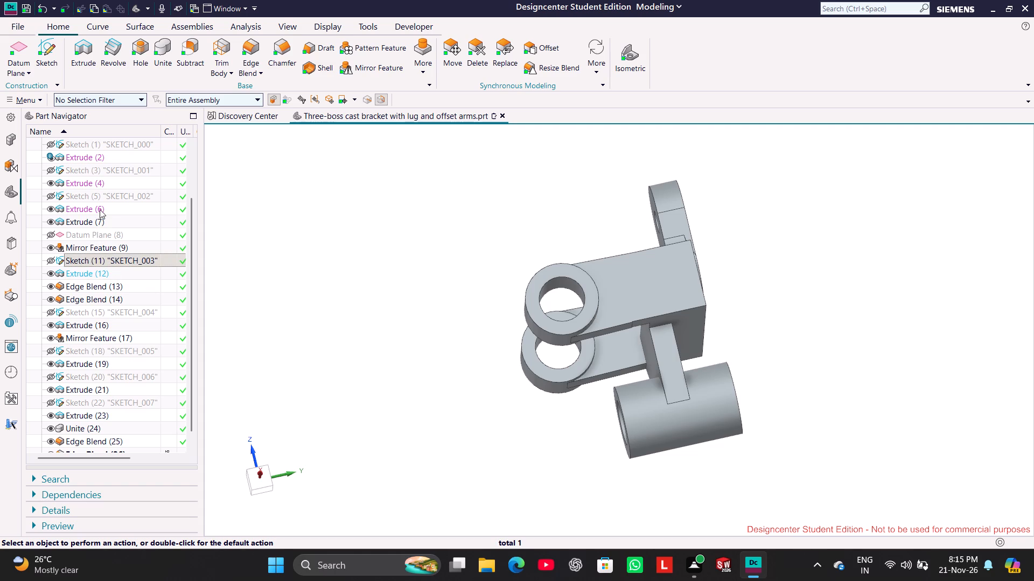
click(109, 197)
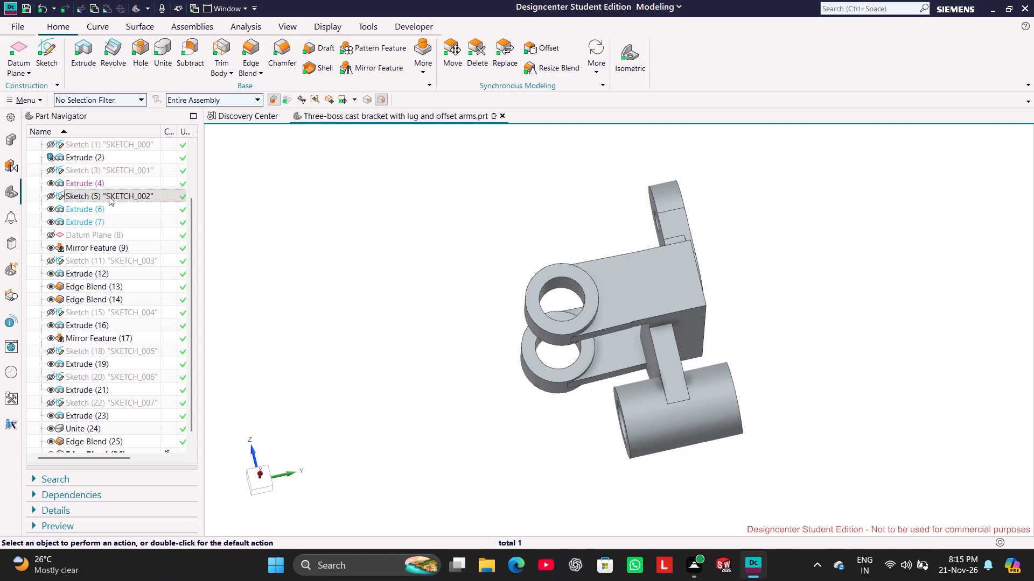
right_click(109, 196)
click(136, 181)
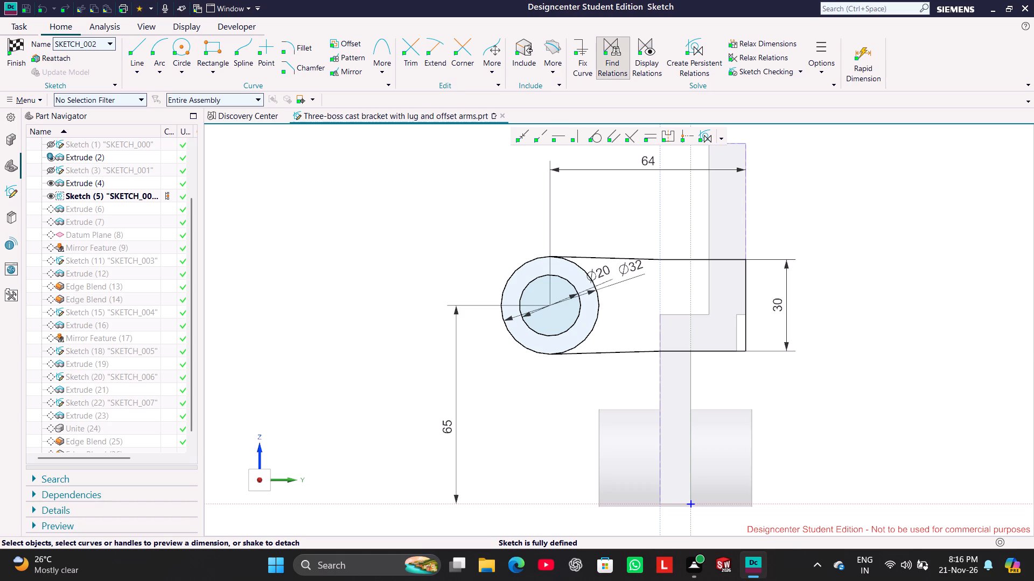
scroll(814, 177, up, 1)
scroll(814, 177, down, 2)
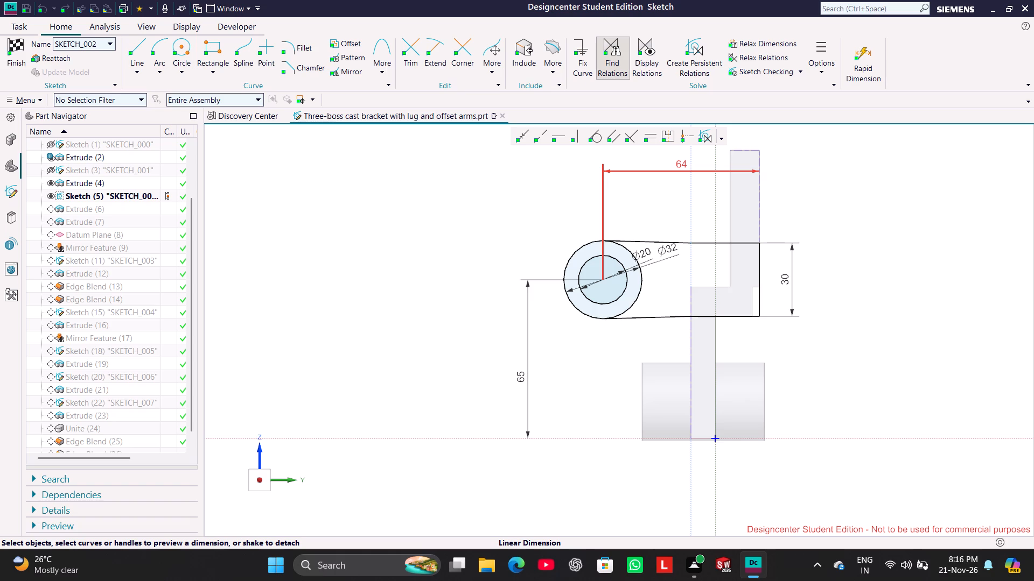
double_click(516, 380)
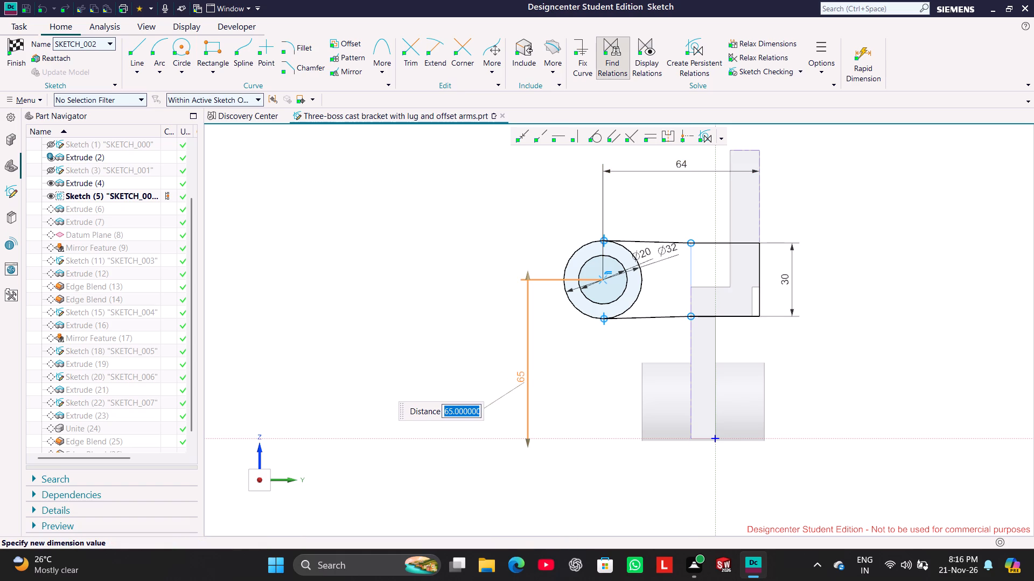
text(80)
key(Return)
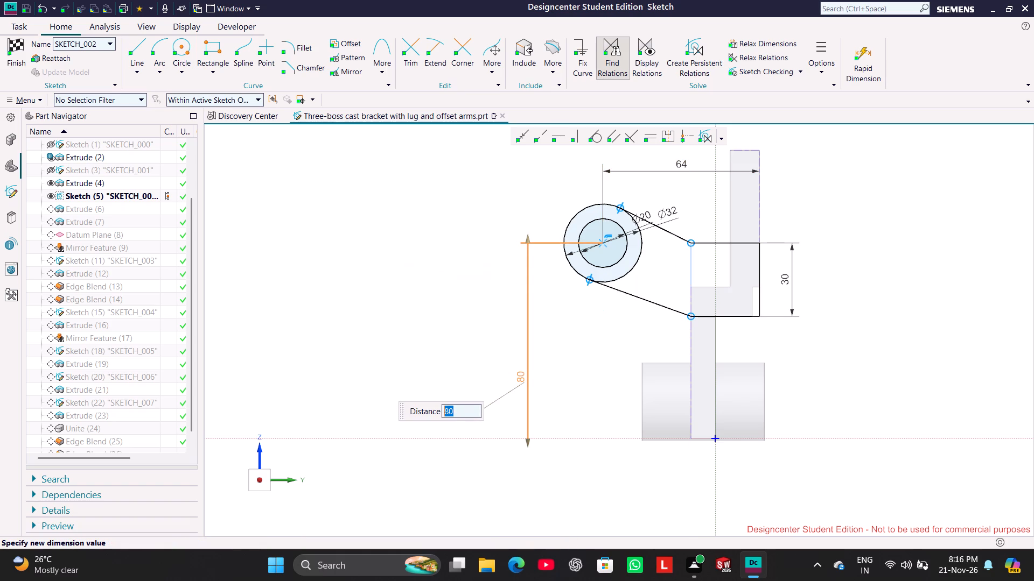
click(418, 313)
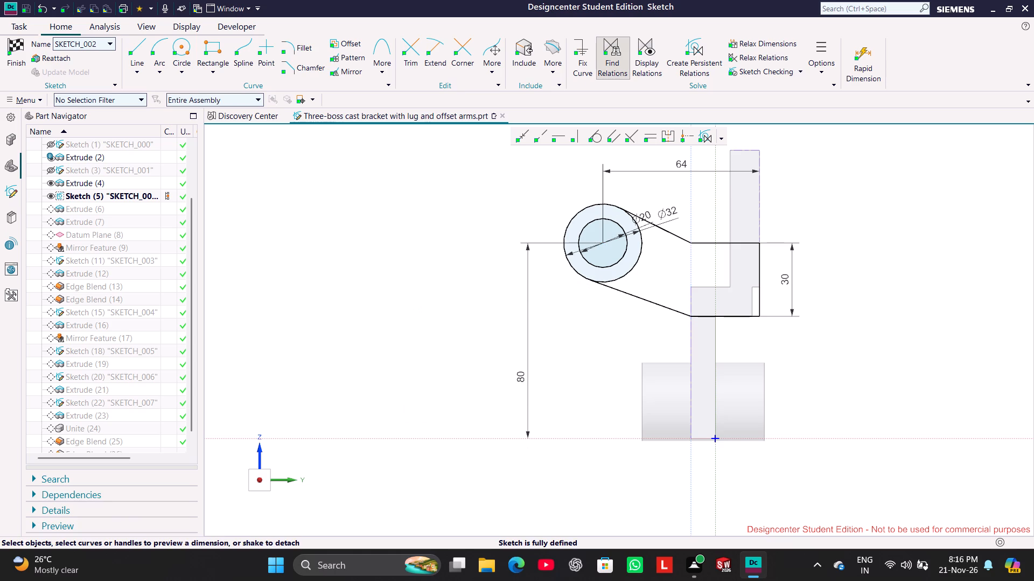
Delete the 80 mm vertical dimension locating the arm boss centre in the arm profile sketch.
middle_drag(427, 336, 444, 340)
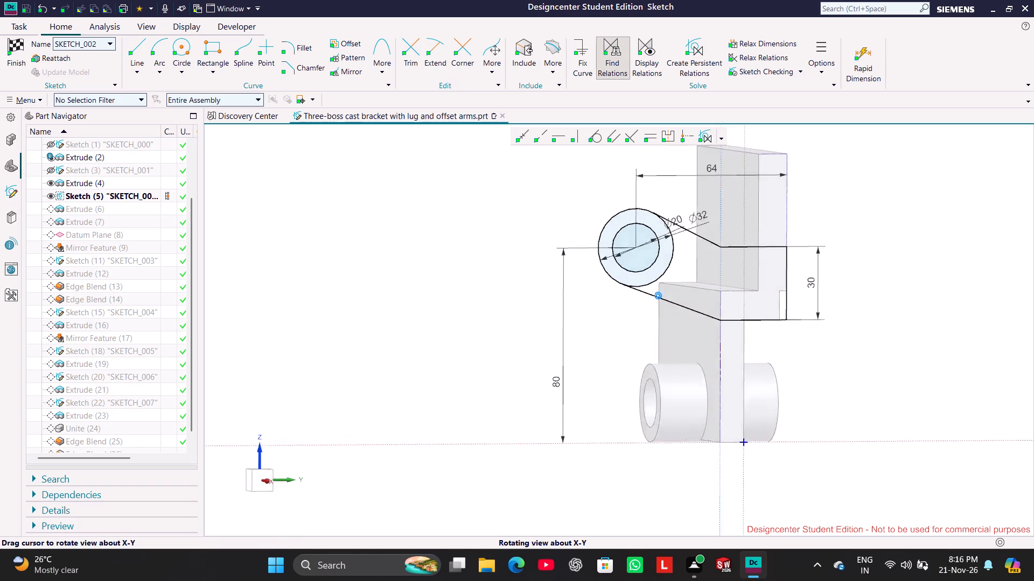
middle_drag(444, 340, 501, 348)
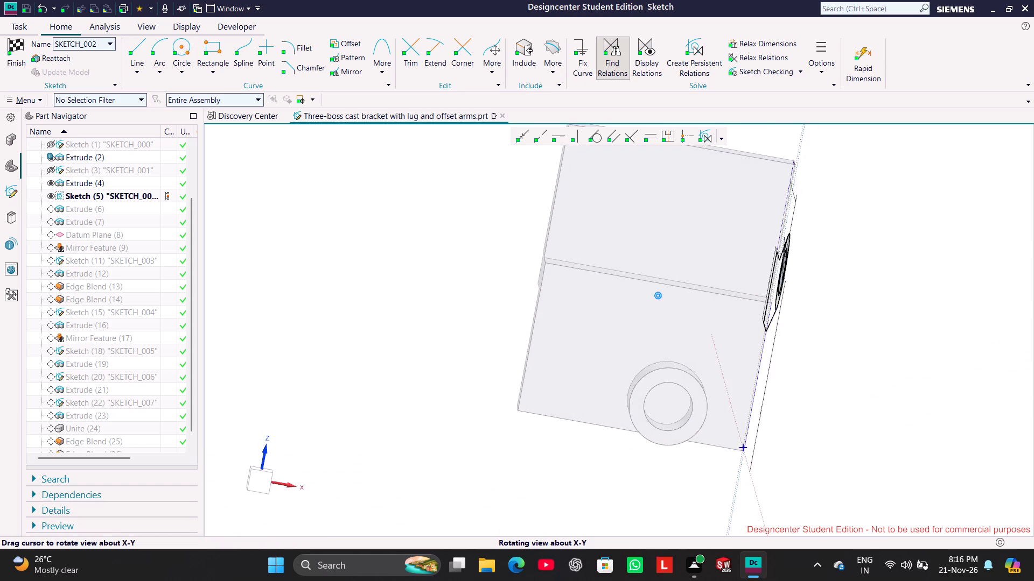
middle_drag(501, 348, 428, 329)
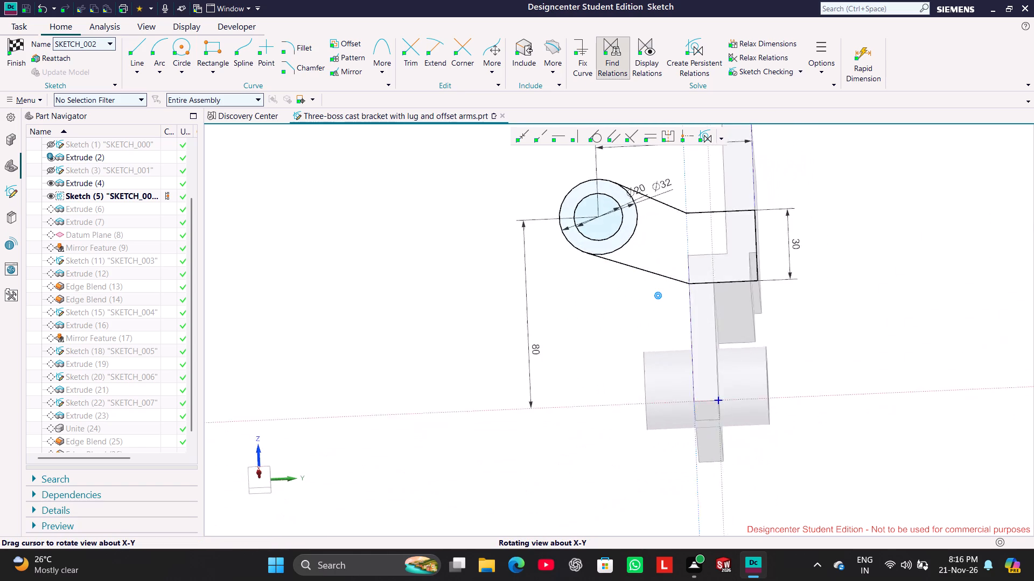
middle_drag(428, 329, 433, 348)
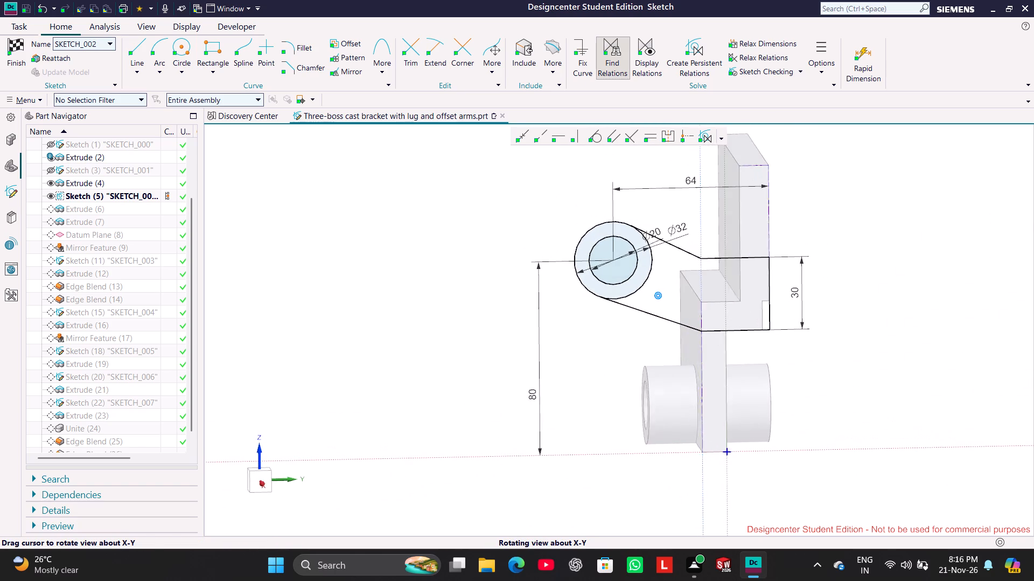
middle_drag(433, 348, 435, 349)
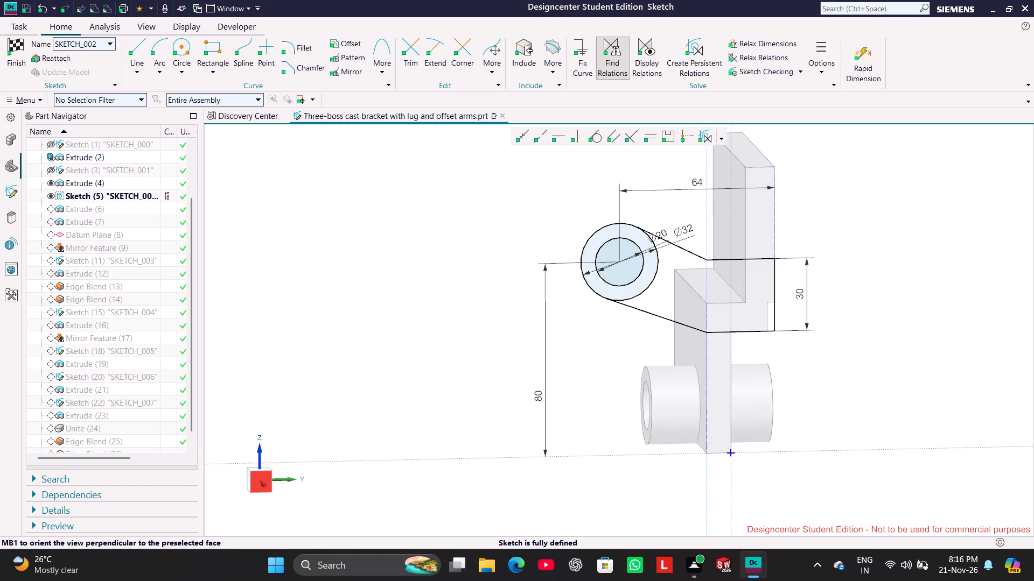
click(257, 475)
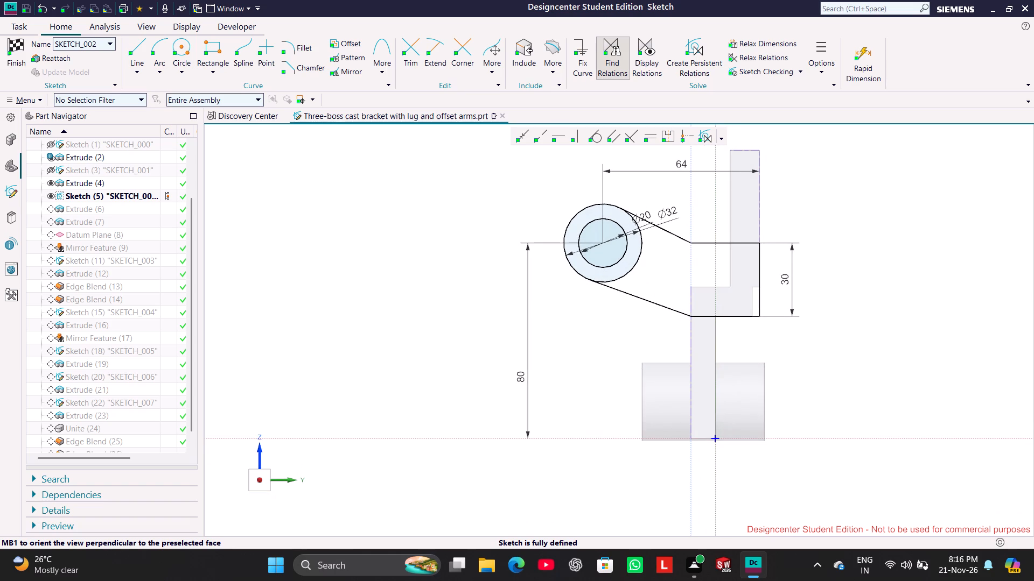
right_click(525, 354)
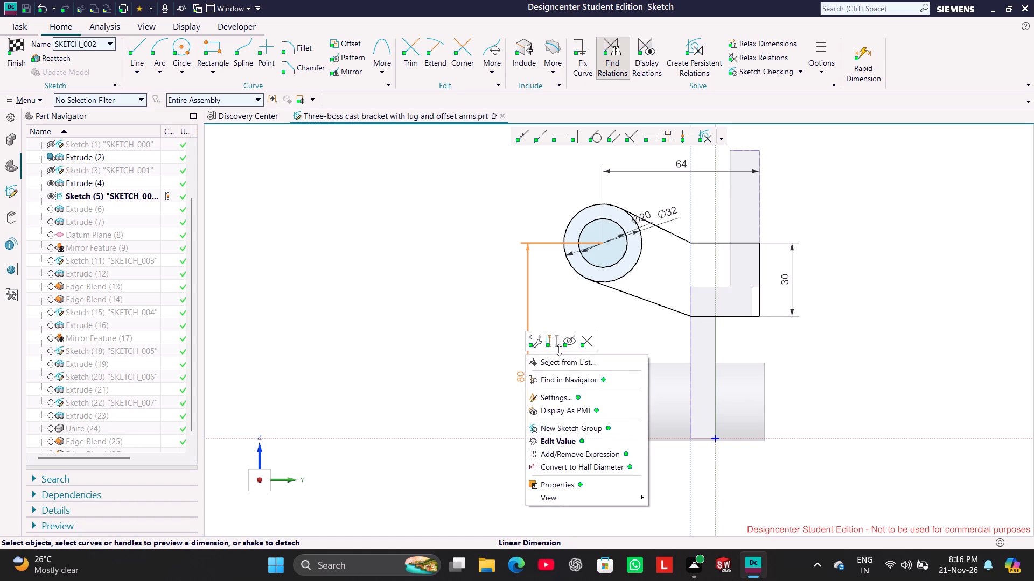
click(583, 341)
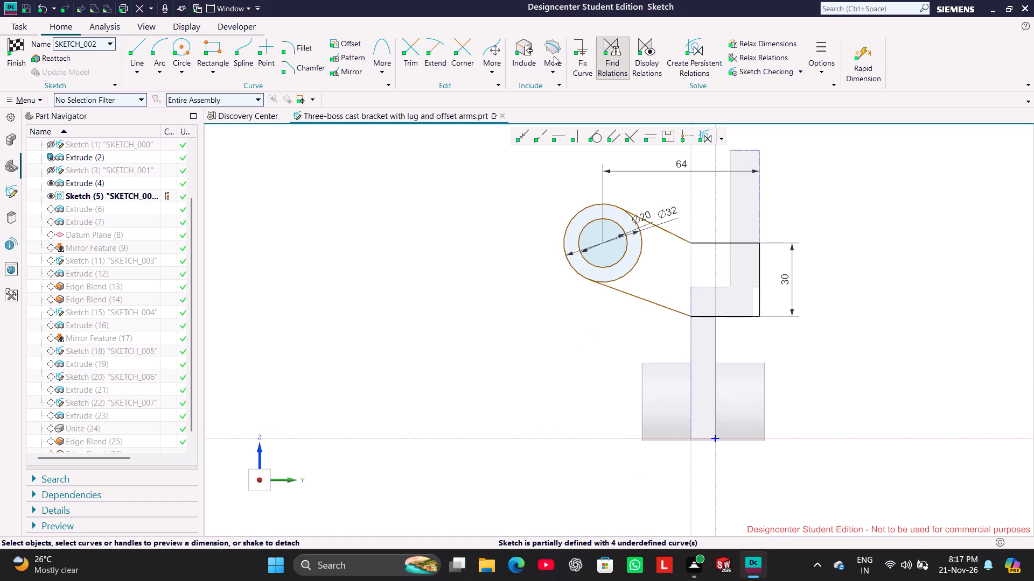
Include the lower boss's end edge on the arm side as reference geometry in the arm profile sketch.
click(527, 56)
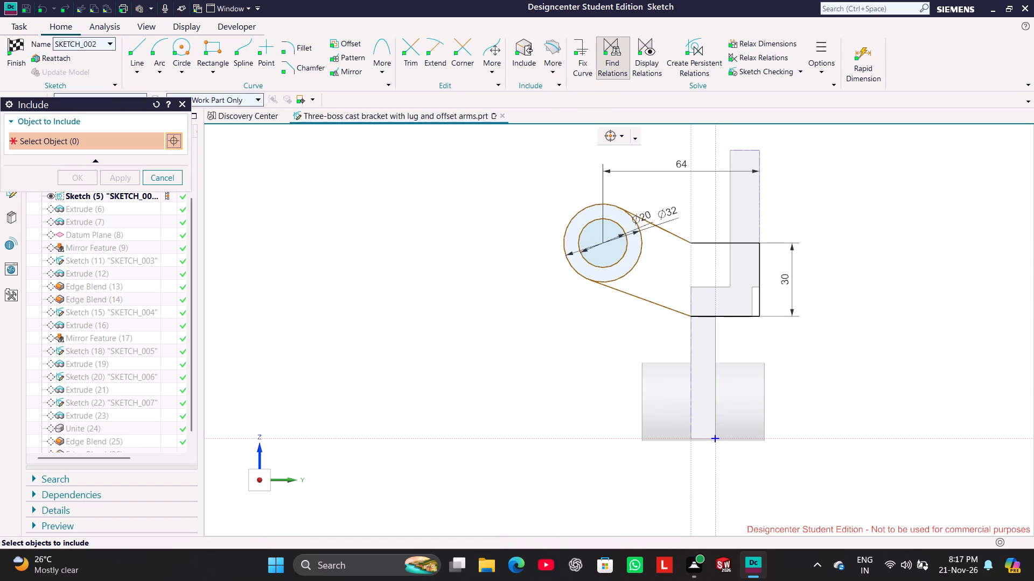
click(641, 401)
click(132, 178)
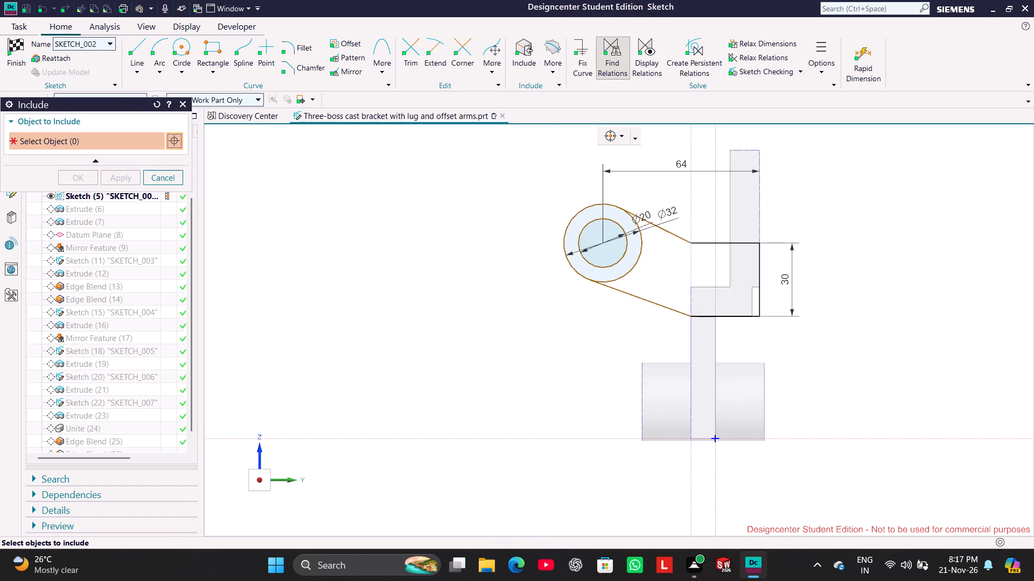
middle_drag(371, 292, 389, 297)
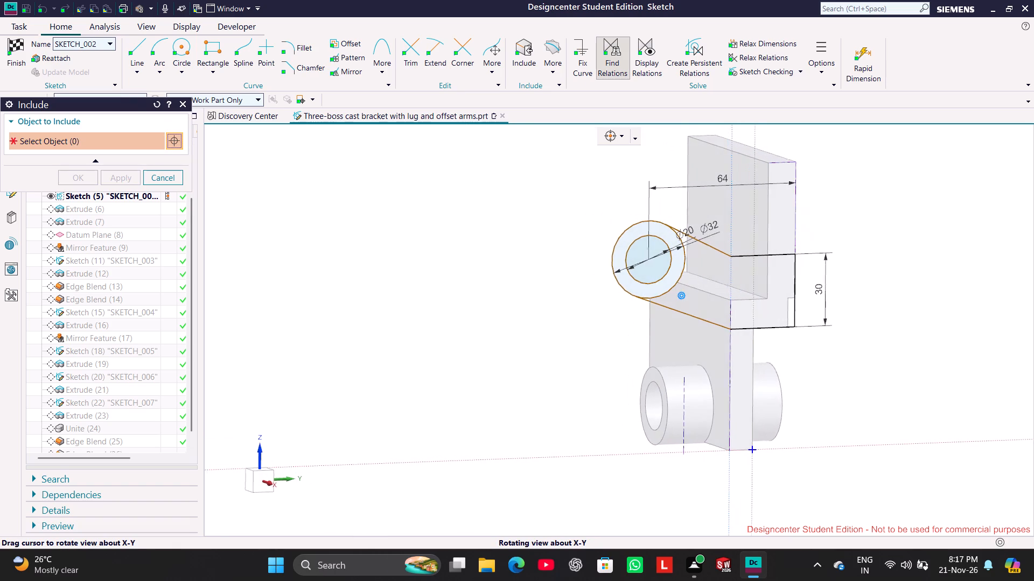
middle_drag(389, 297, 387, 297)
click(255, 479)
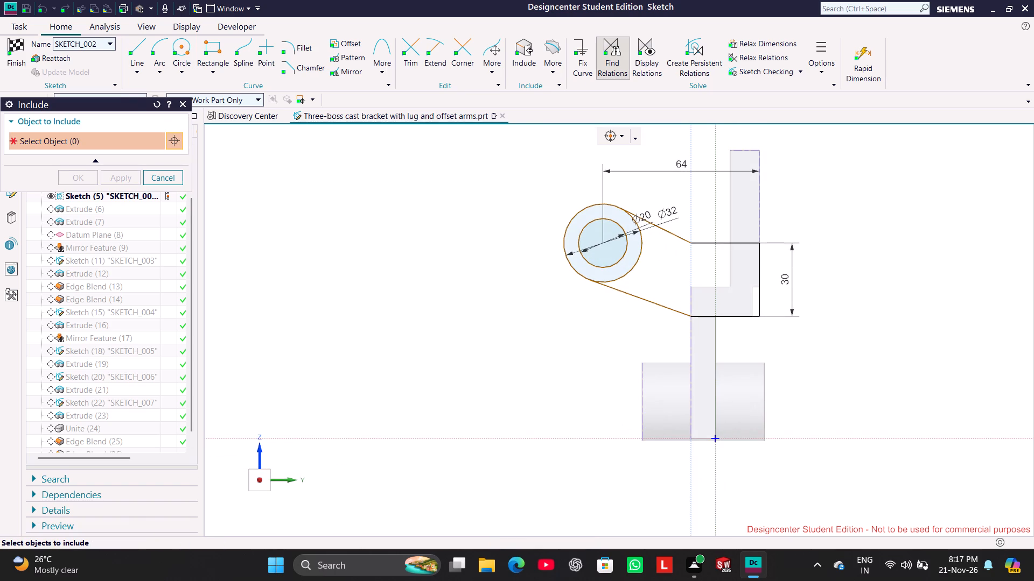
Add a Rapid Dimension between the lower boss's end edge and the arm boss centre, placed beside the arm profile.
click(865, 57)
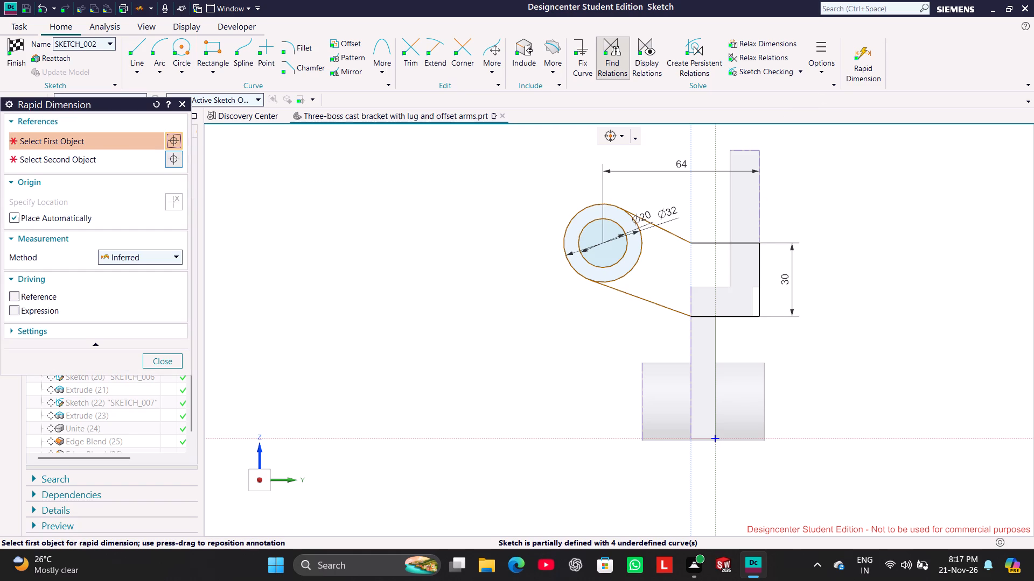
click(642, 403)
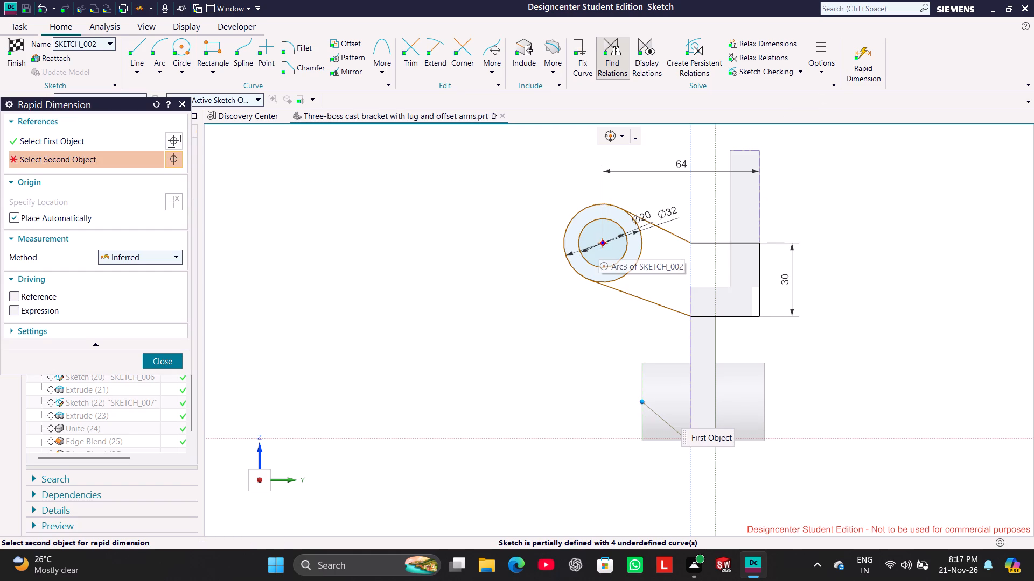
click(602, 242)
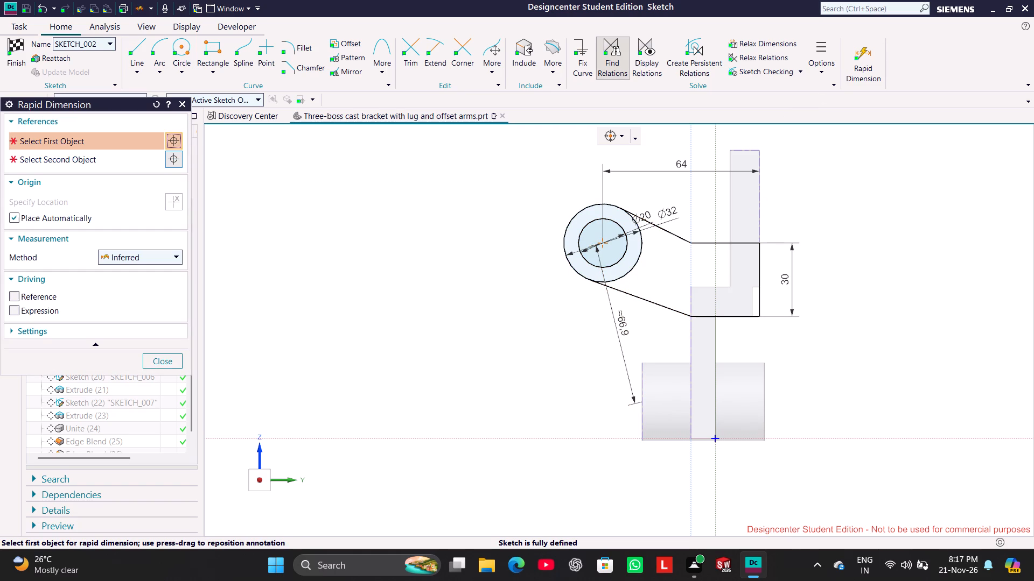
drag(621, 333, 564, 325)
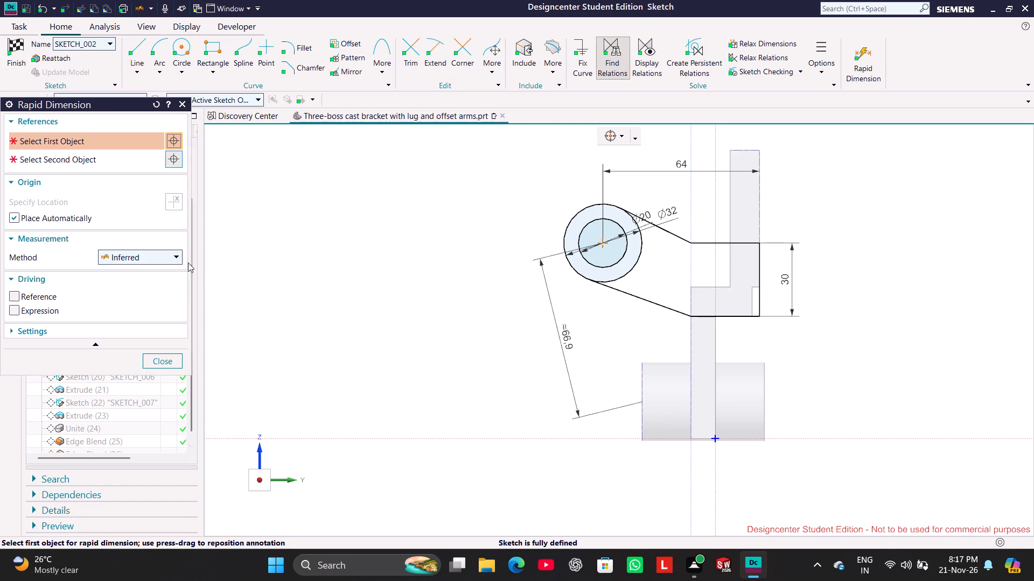
click(168, 358)
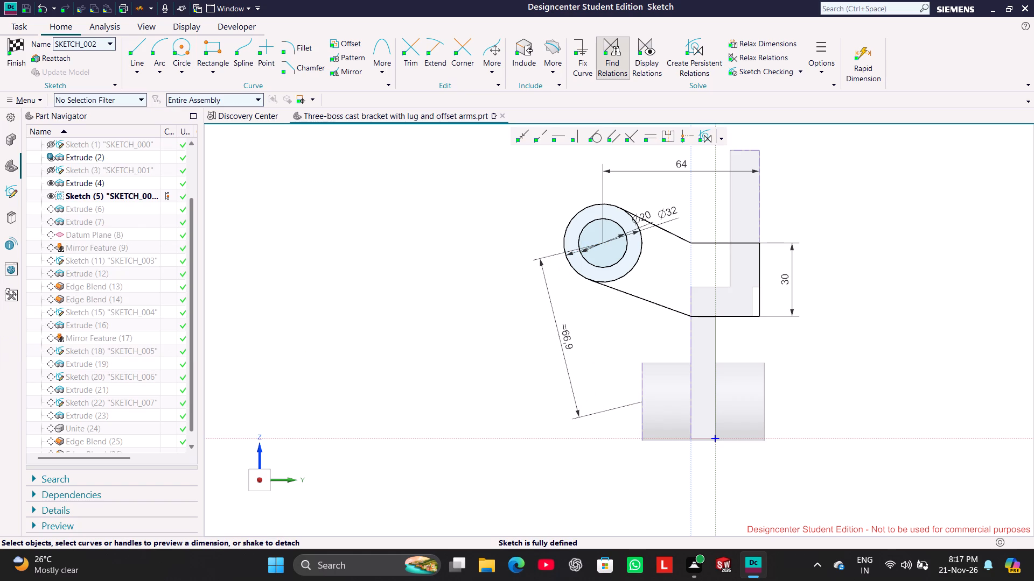
Change the new arm boss locating dimension's measurement method to Vertical and finish the sketch.
click(557, 333)
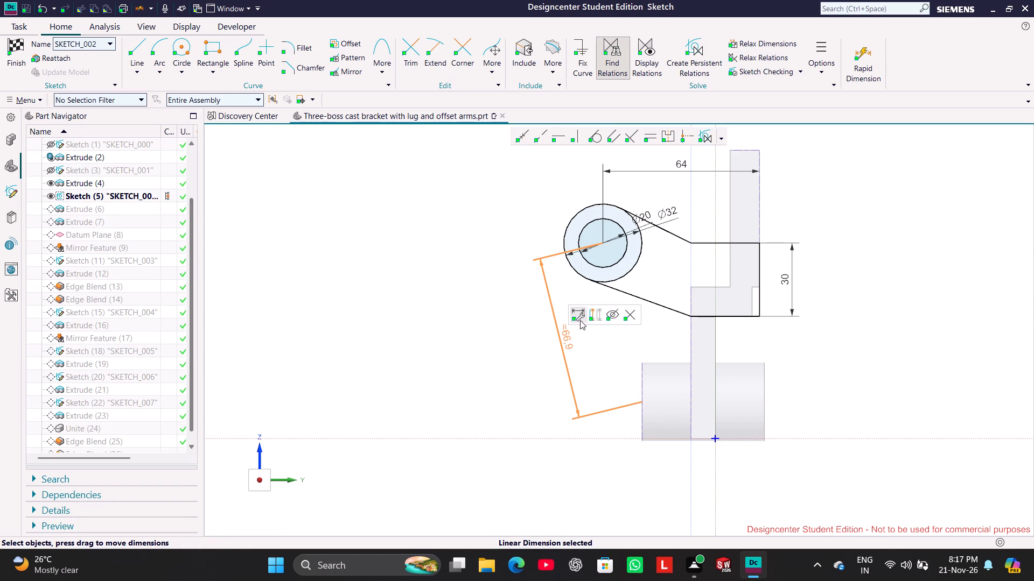
click(580, 320)
click(150, 243)
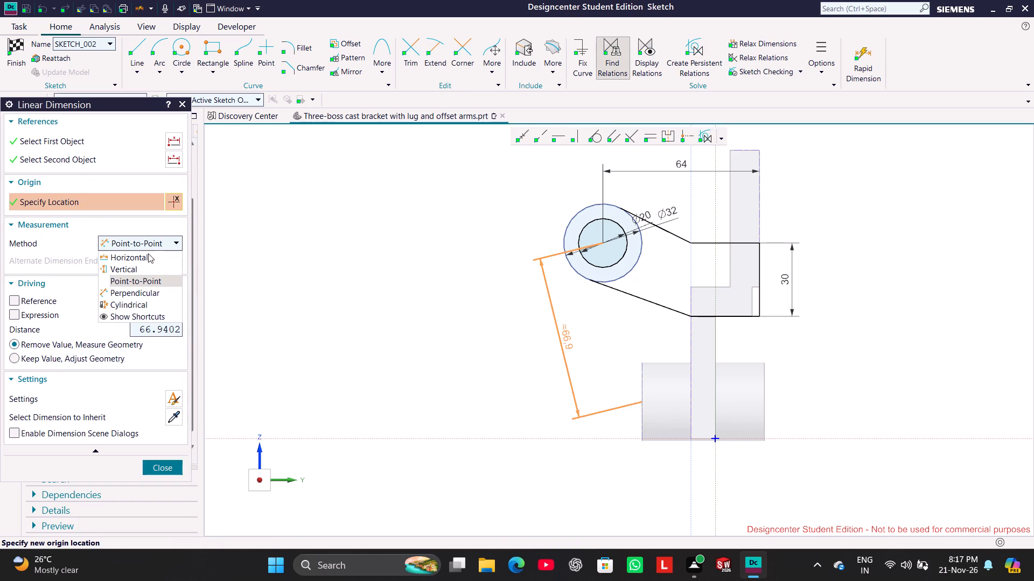
click(141, 267)
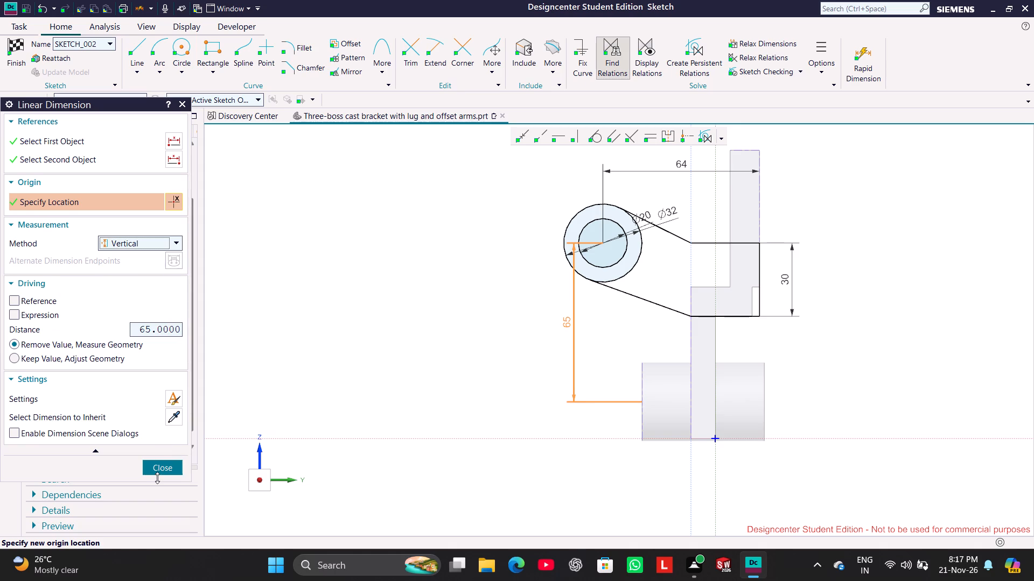
click(155, 470)
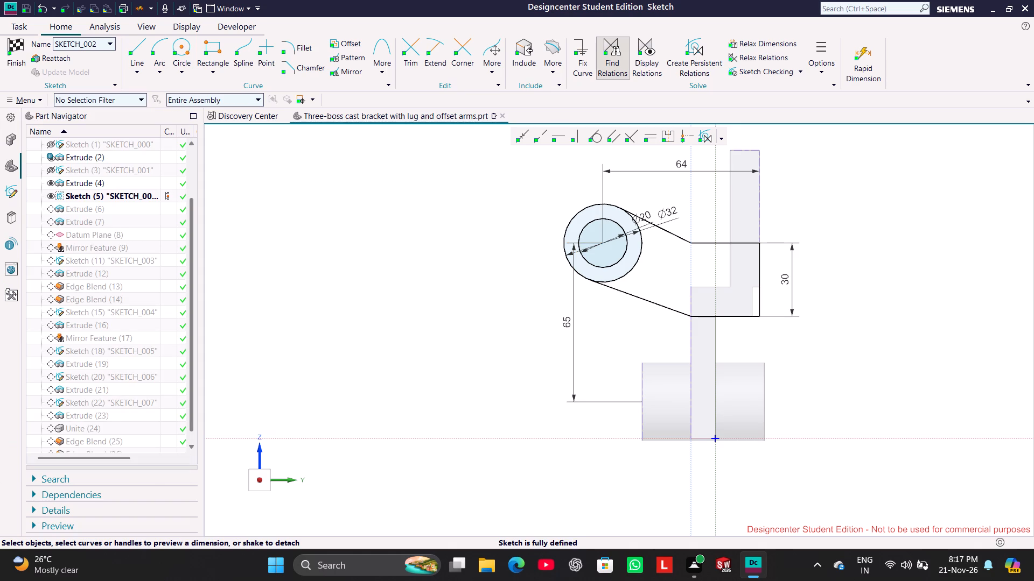
click(375, 363)
click(20, 54)
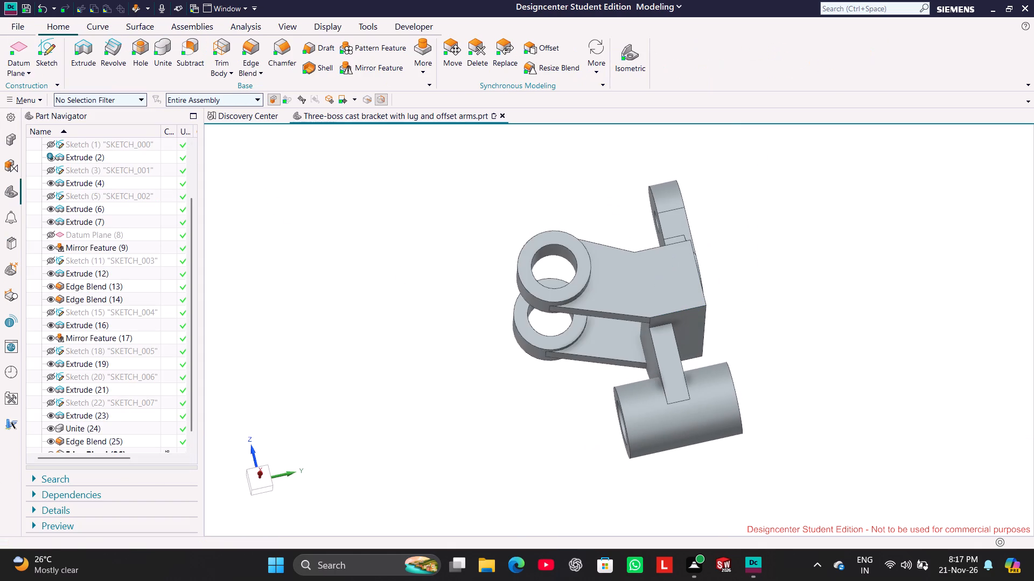
Create a sketch on the Front plane containing the projected edge of the lower boss's bore.
middle_drag(414, 295, 436, 326)
click(631, 62)
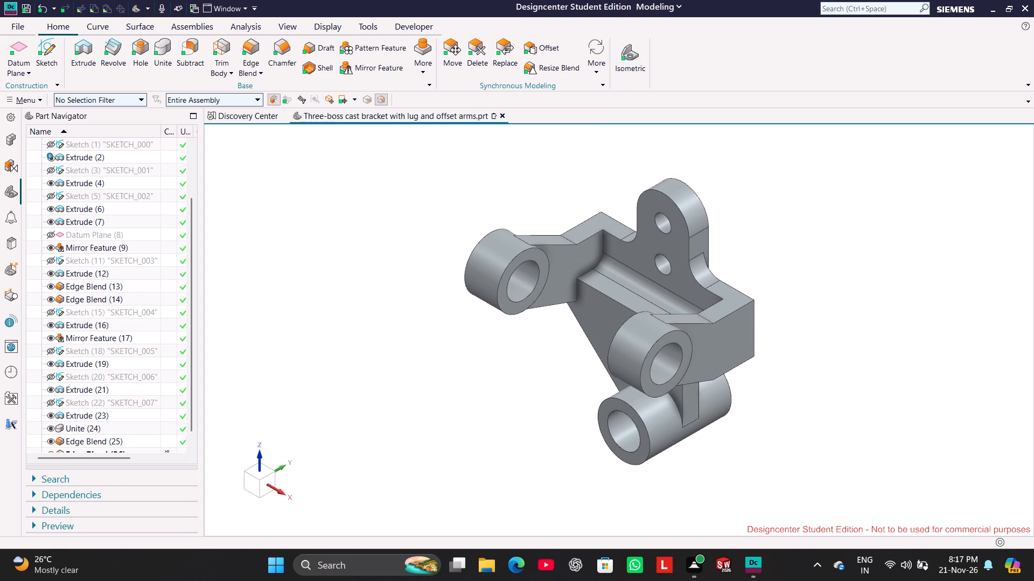
middle_click(325, 342)
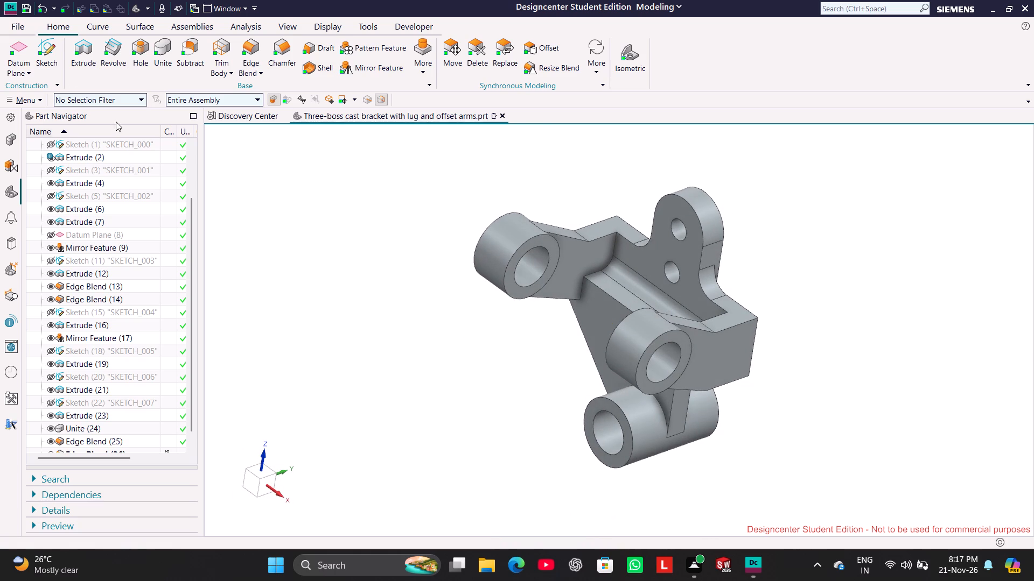
click(55, 55)
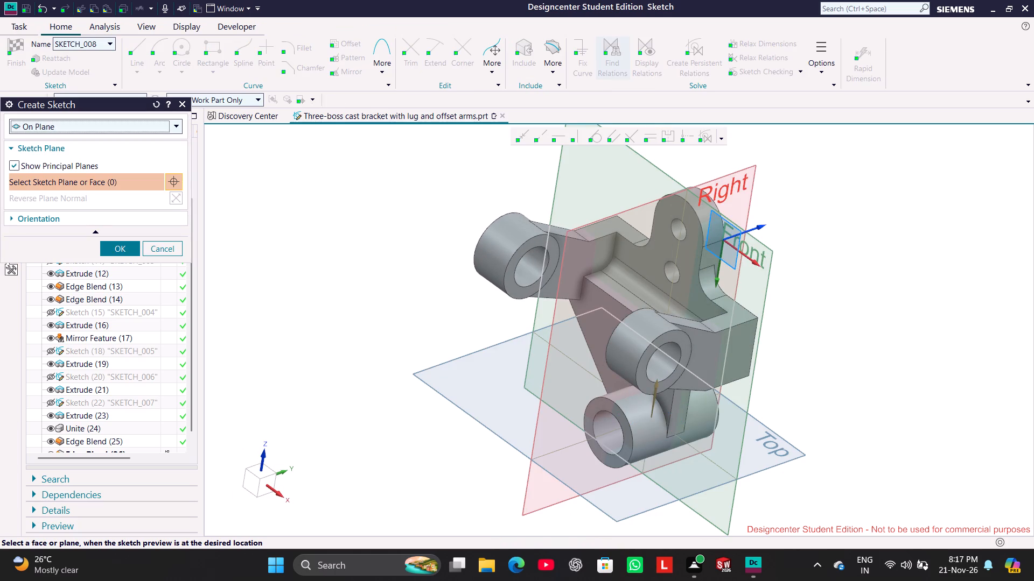
click(771, 251)
click(130, 246)
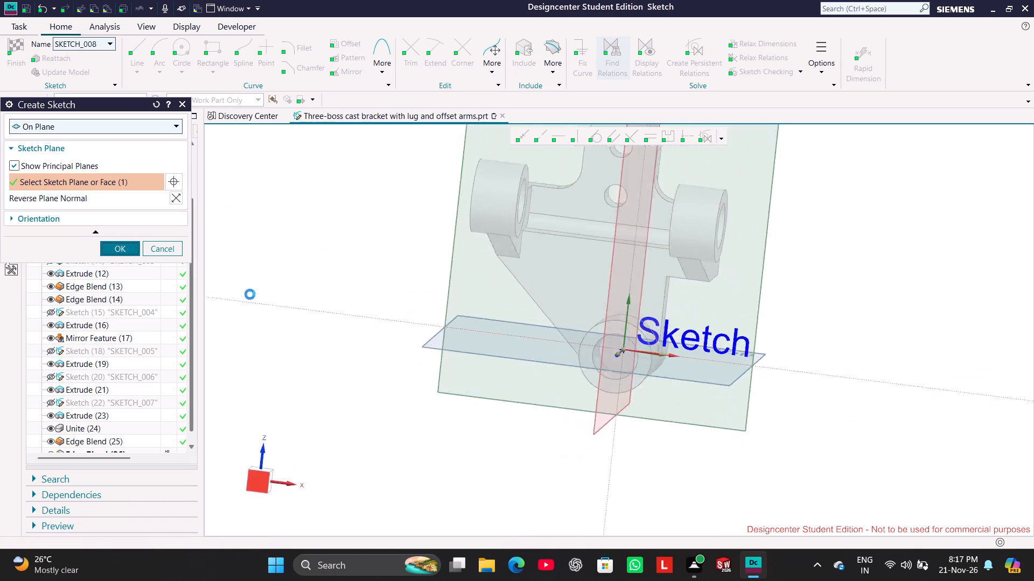
click(271, 256)
click(551, 60)
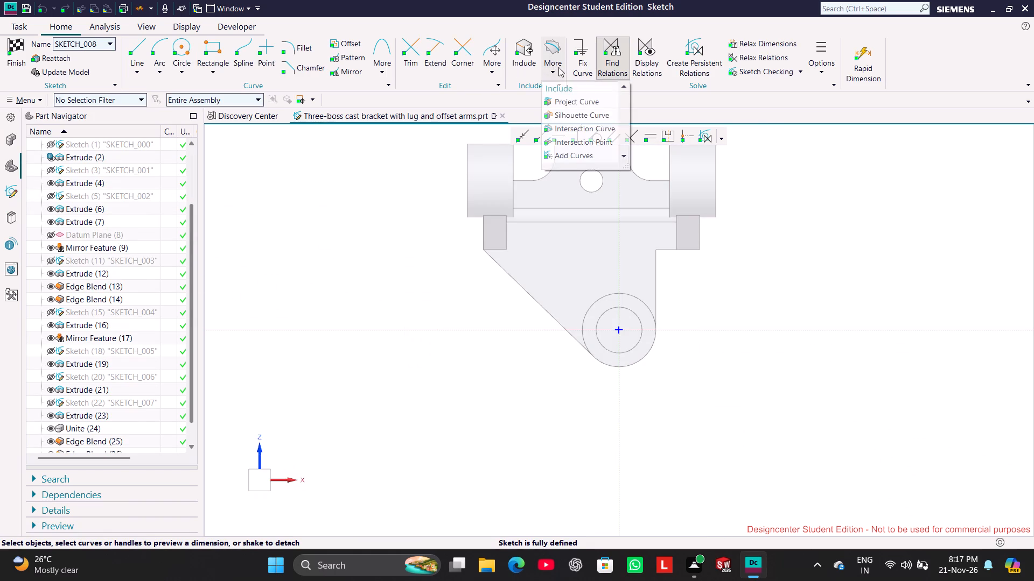
click(577, 98)
click(625, 306)
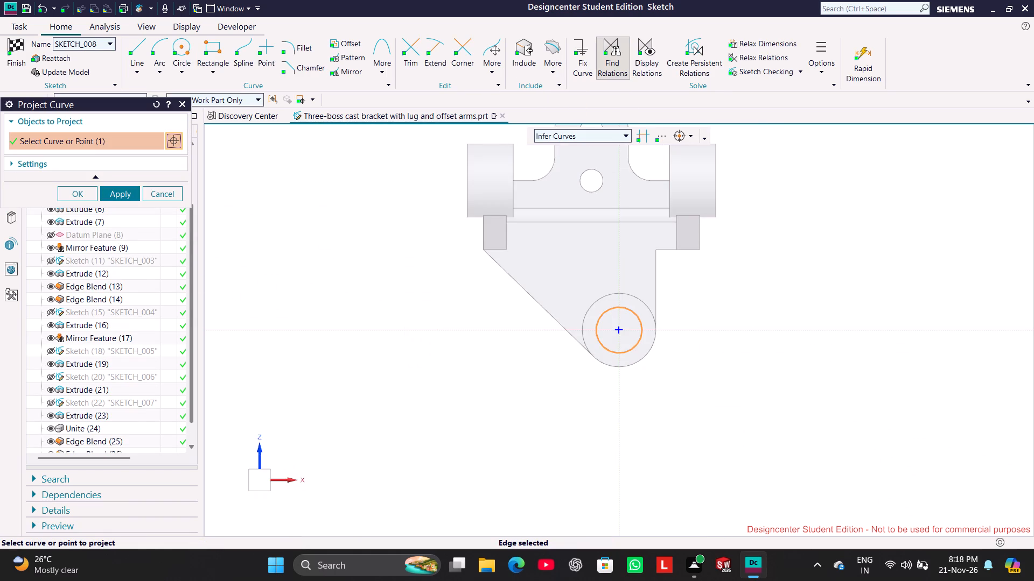
click(123, 193)
drag(176, 199, 171, 198)
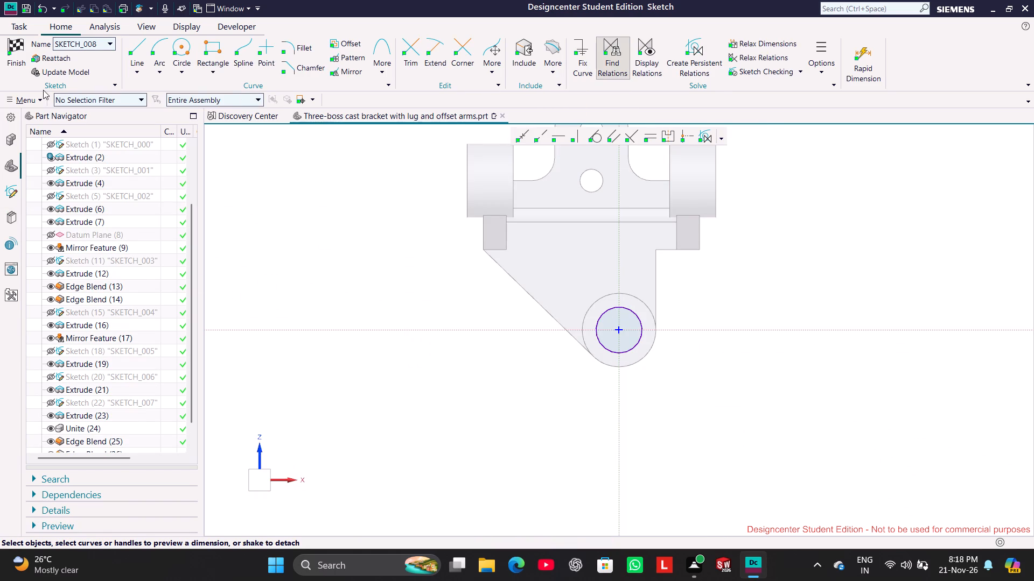
click(431, 308)
click(11, 56)
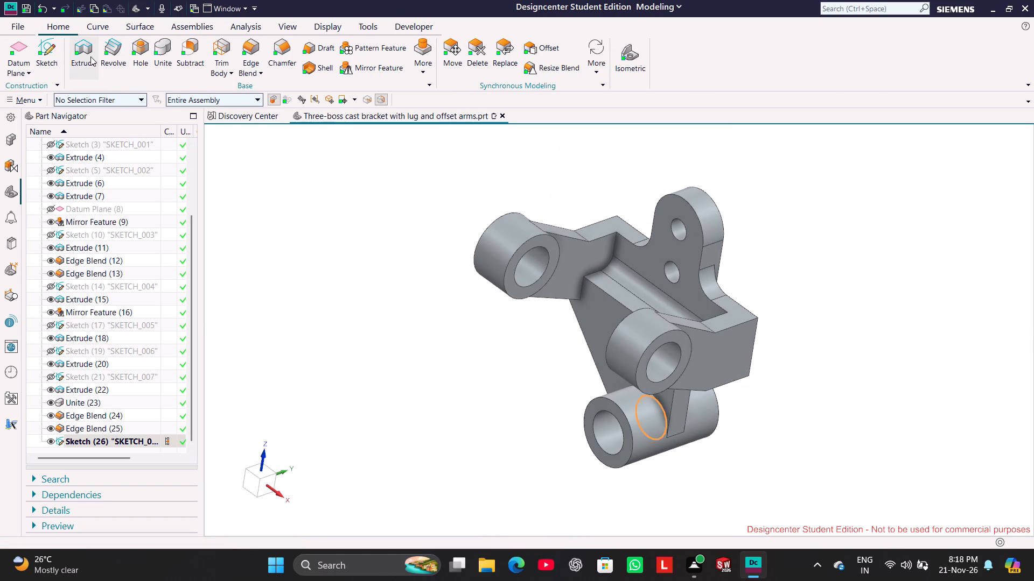
Extrude the projected bore circle with a 50 mm Symmetric Value width, subtracting it from the bracket body.
right_click(146, 436)
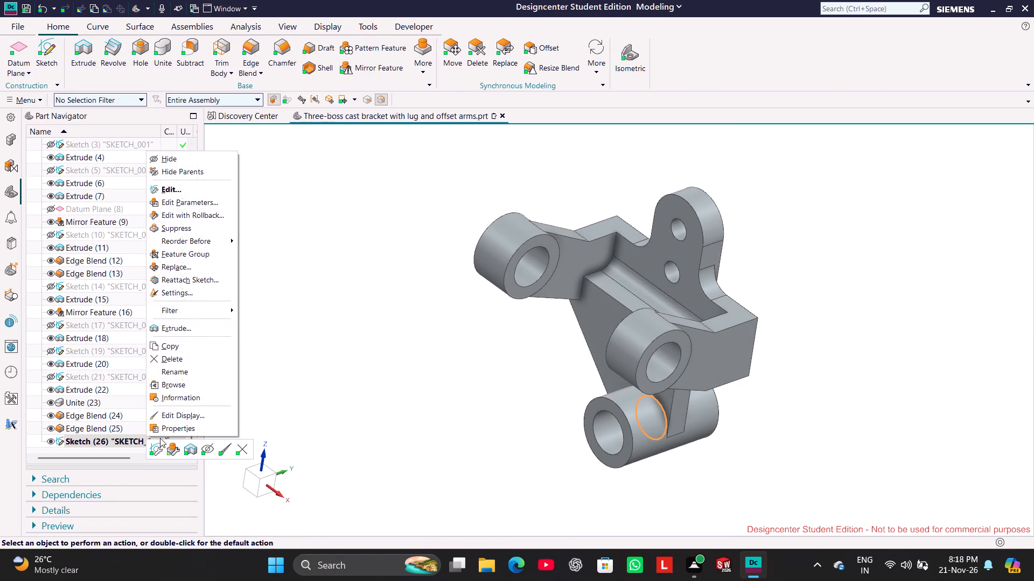
click(191, 447)
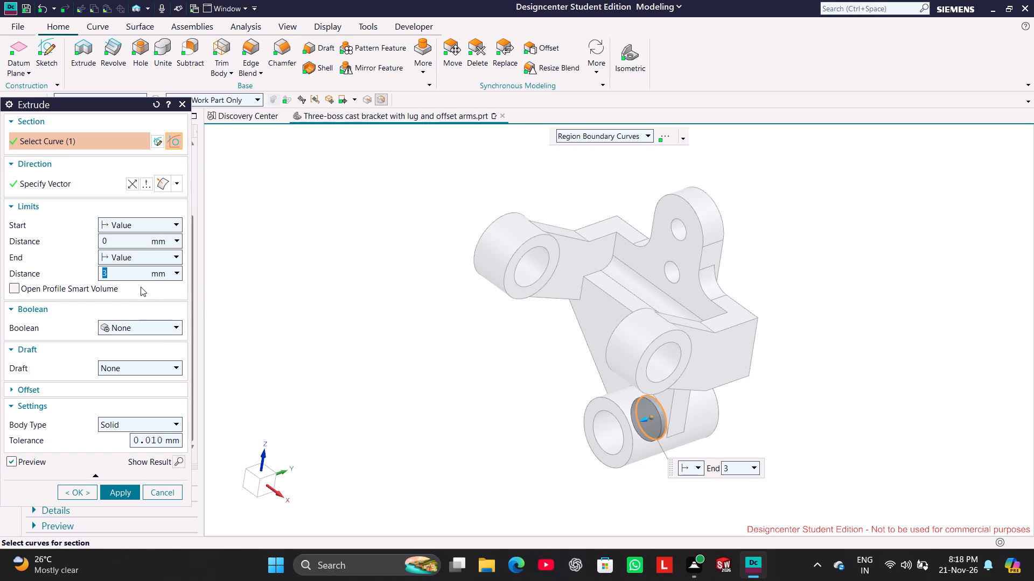
text(10)
key(Return)
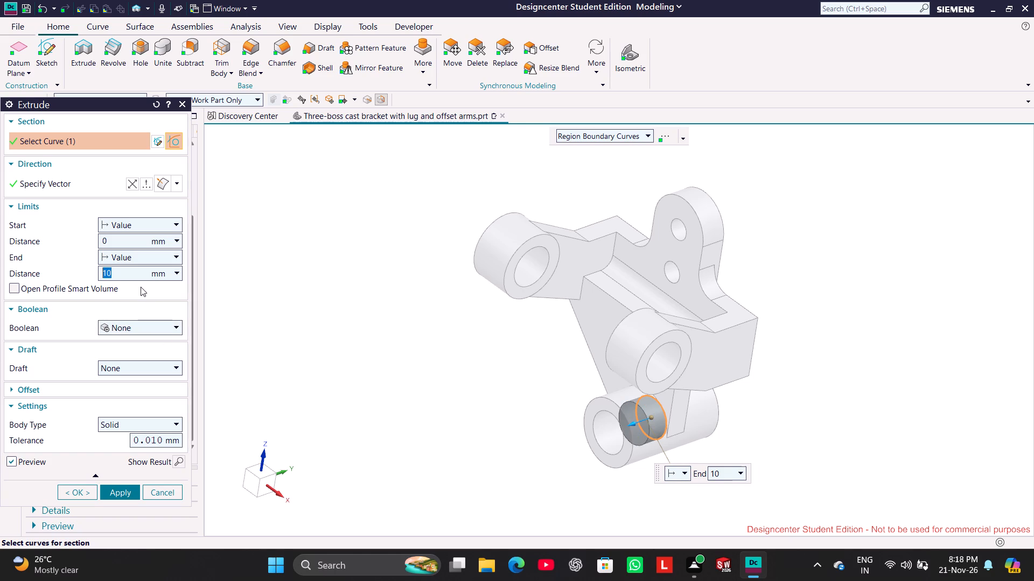
text(50)
key(Return)
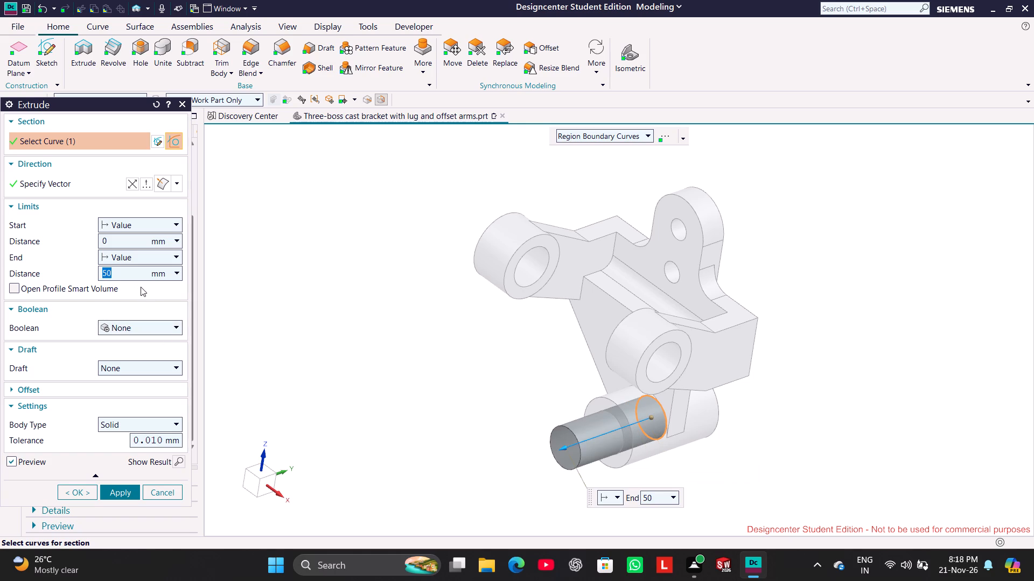
click(156, 223)
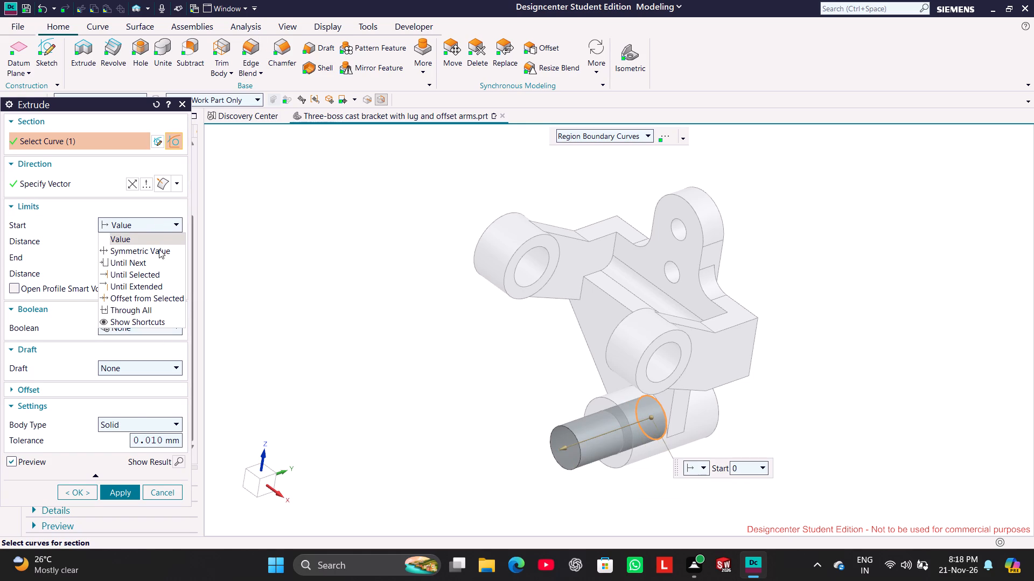
click(159, 249)
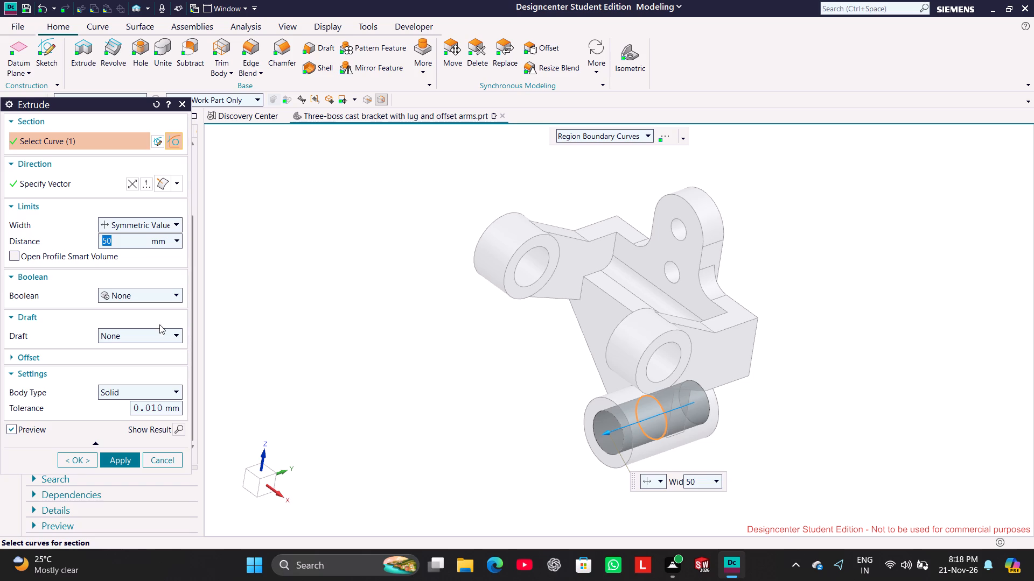
click(156, 301)
click(150, 331)
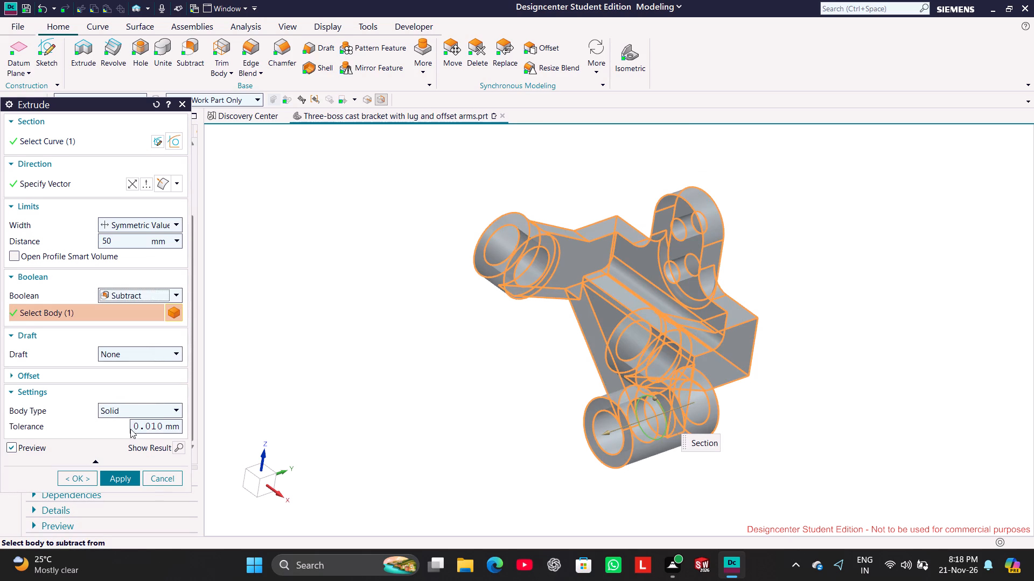
click(120, 480)
click(160, 480)
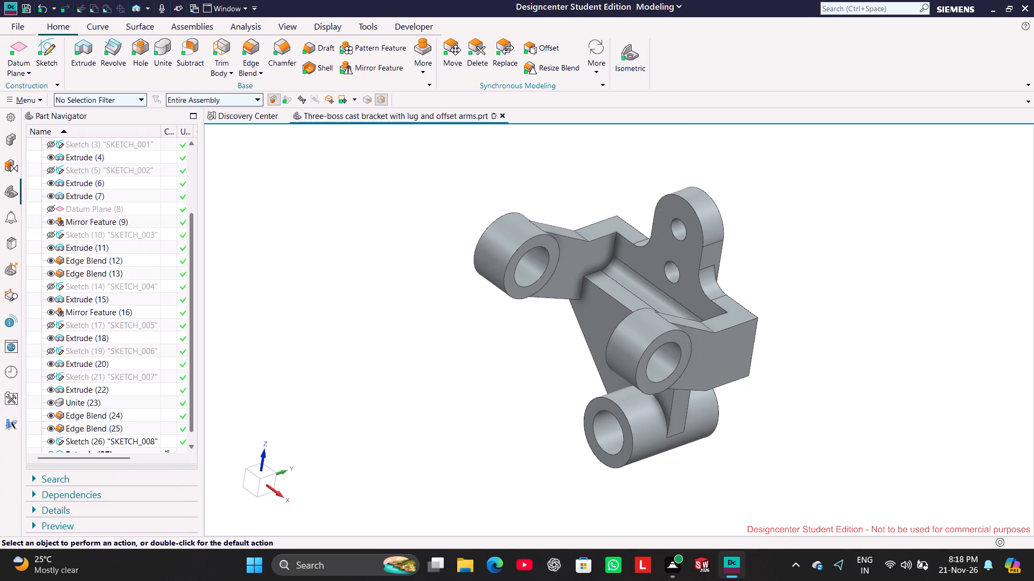
Hide the bore sketch SKETCH_008 at the lower boss.
click(639, 64)
middle_drag(439, 345, 458, 327)
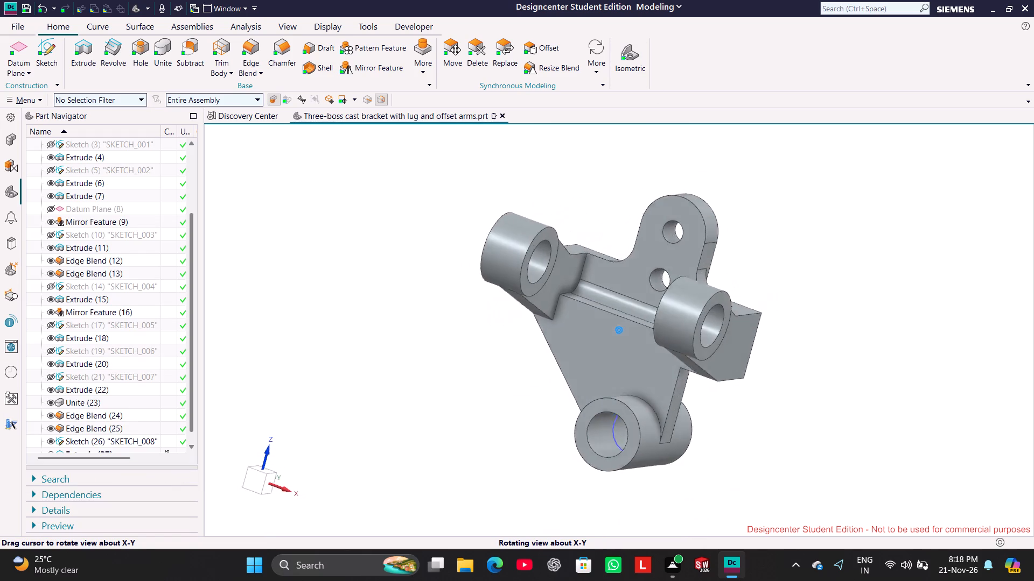
middle_drag(458, 327, 445, 329)
click(47, 439)
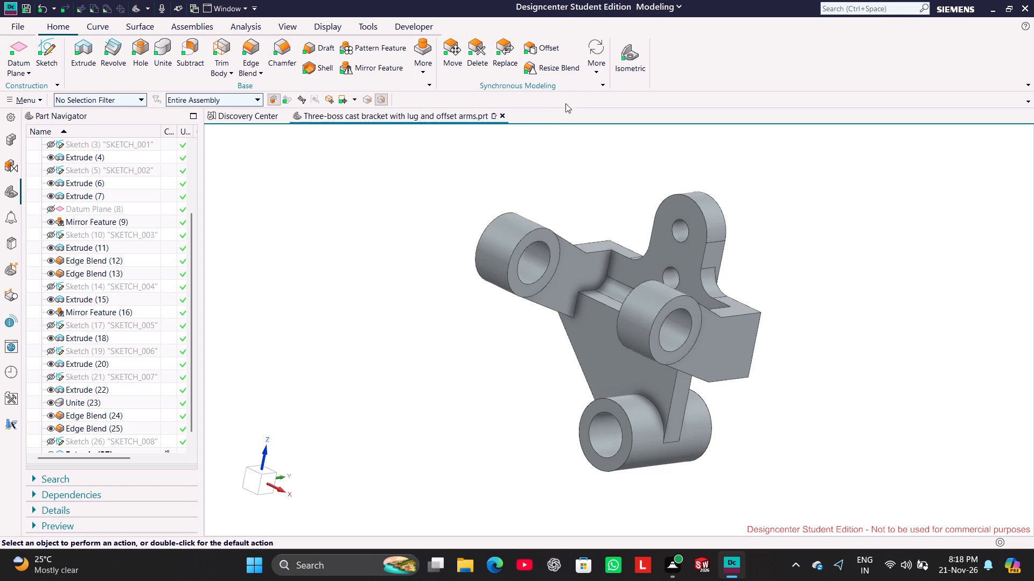
Examine the bracket from isometric, top and front views, checking the lower boss's bore, arms and lug.
click(626, 58)
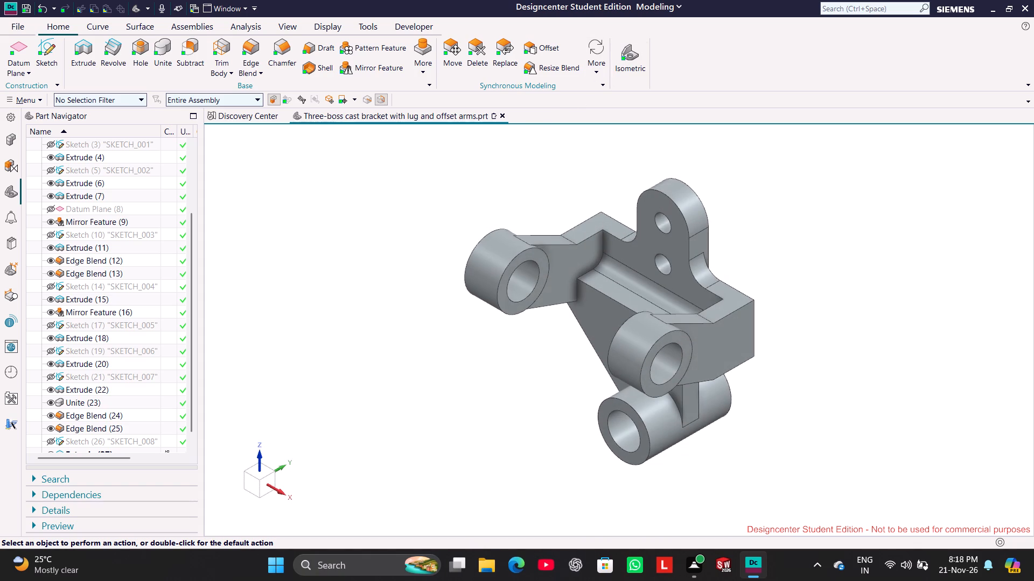
middle_drag(457, 349, 476, 345)
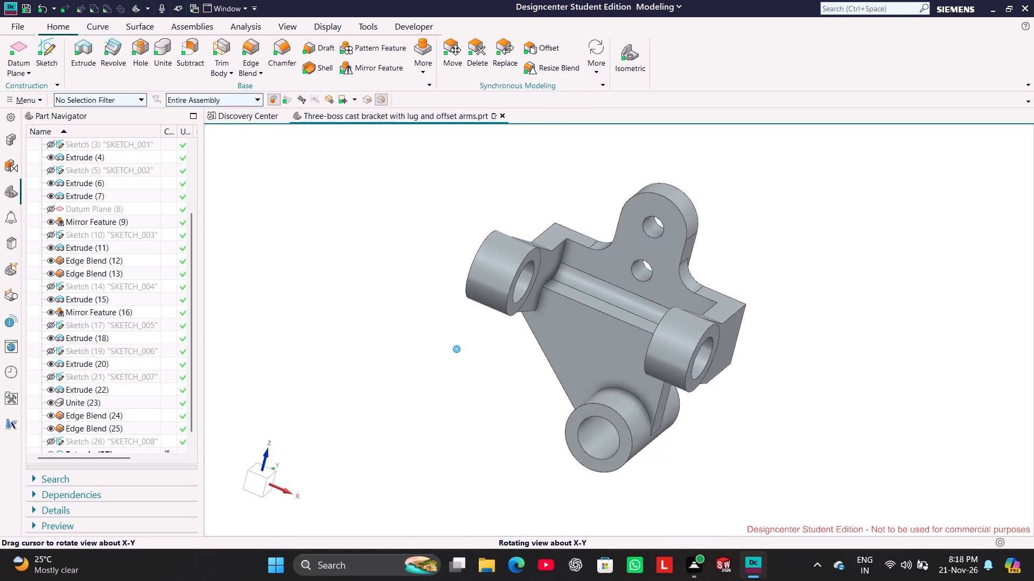
middle_drag(476, 345, 470, 396)
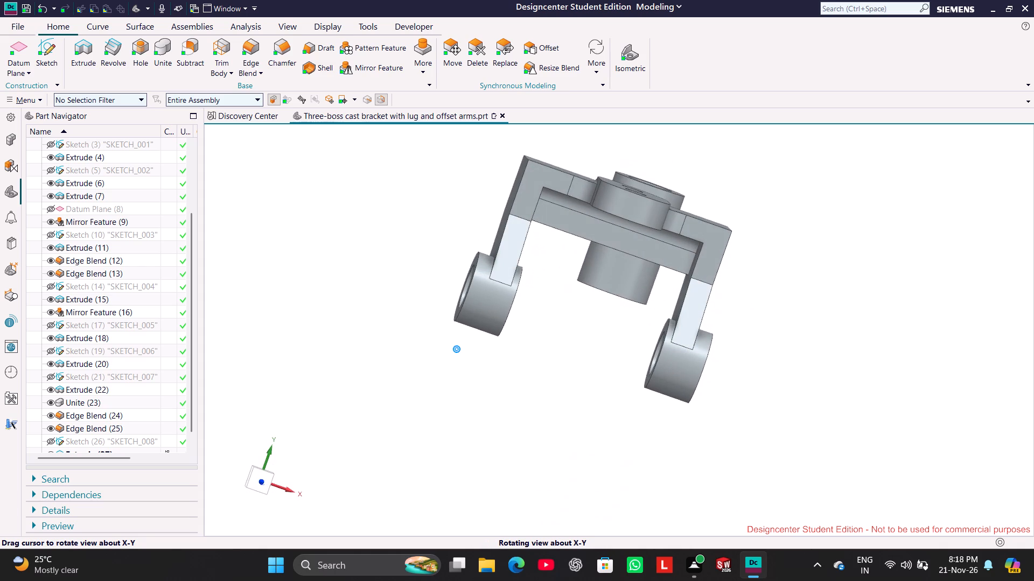
middle_drag(470, 396, 480, 334)
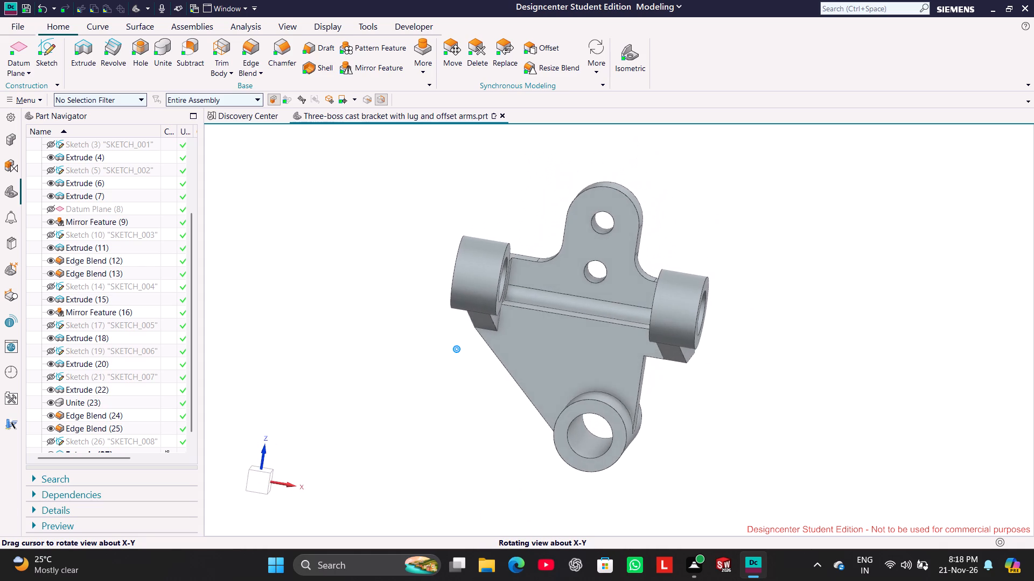
middle_drag(480, 334, 486, 332)
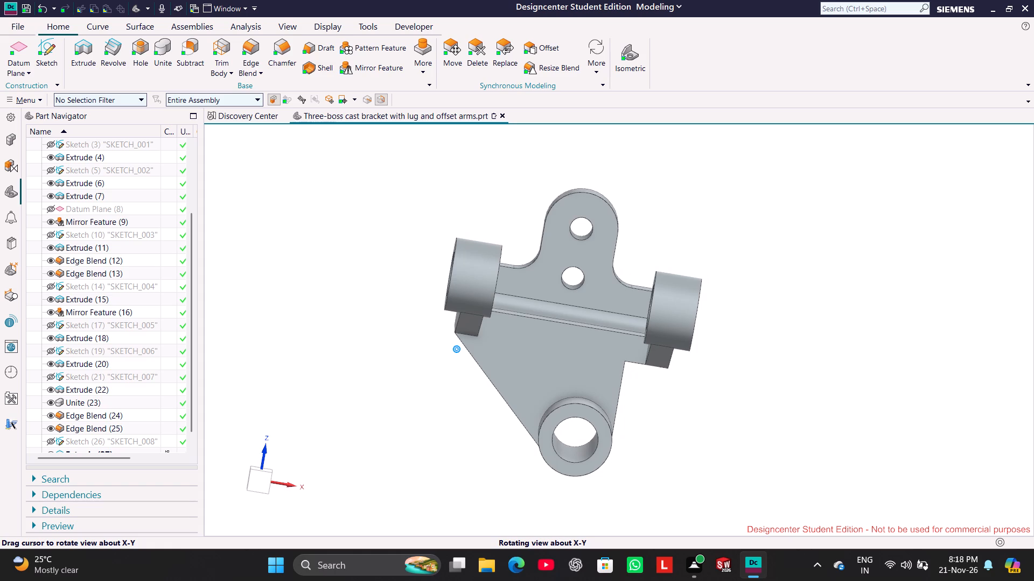
middle_drag(486, 332, 476, 337)
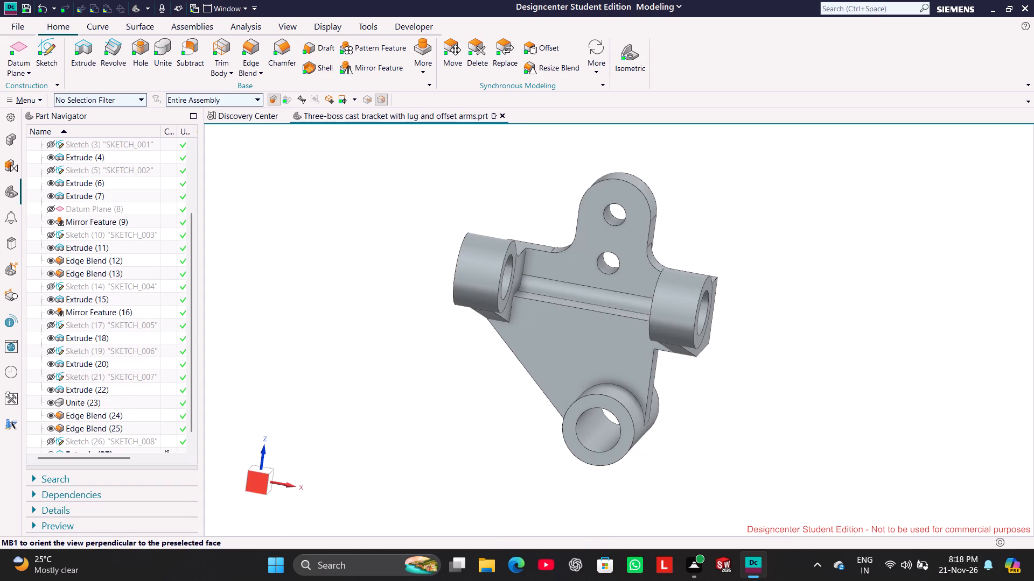
click(259, 479)
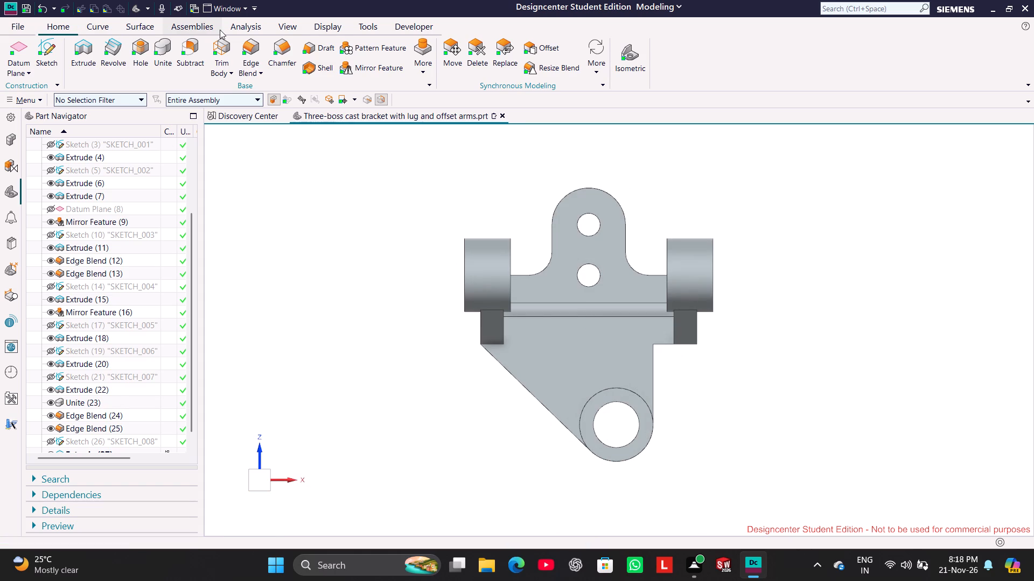
Measure the distance between the web's straight side face and the outer side face of the adjacent arm.
click(253, 26)
click(27, 49)
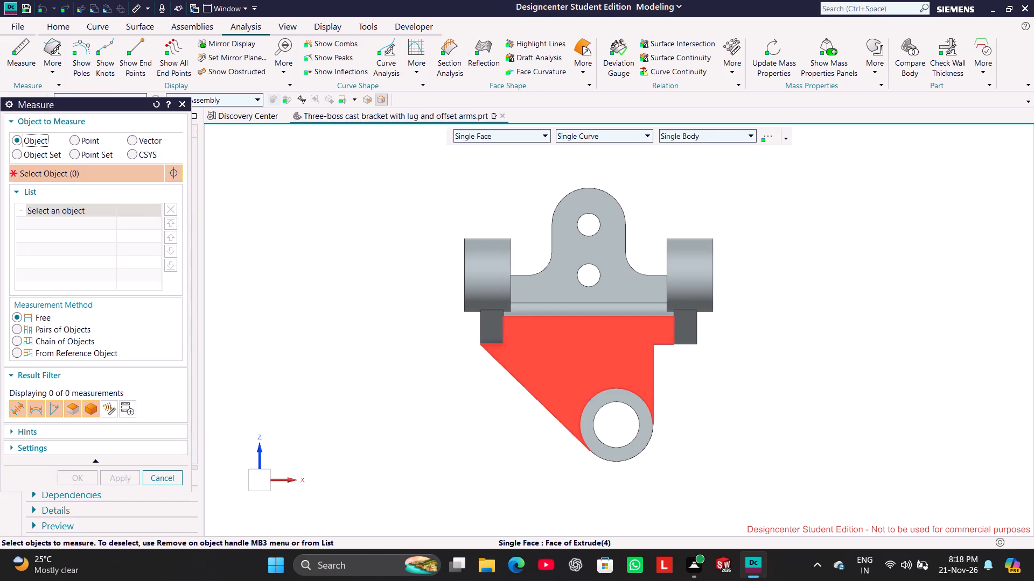
middle_drag(673, 379, 633, 365)
click(662, 373)
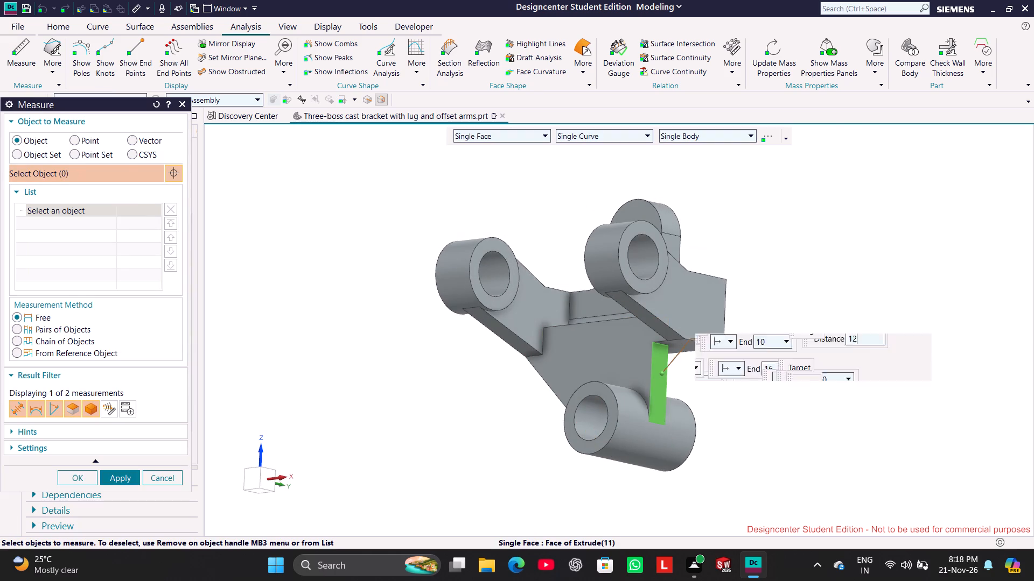
click(690, 318)
middle_drag(390, 372, 430, 393)
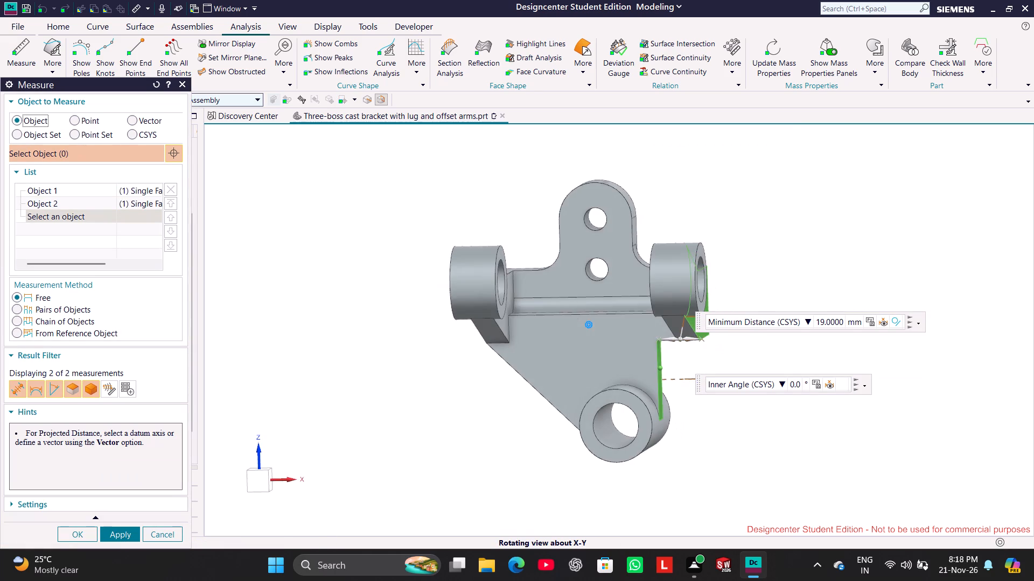
middle_drag(430, 393, 430, 394)
click(183, 83)
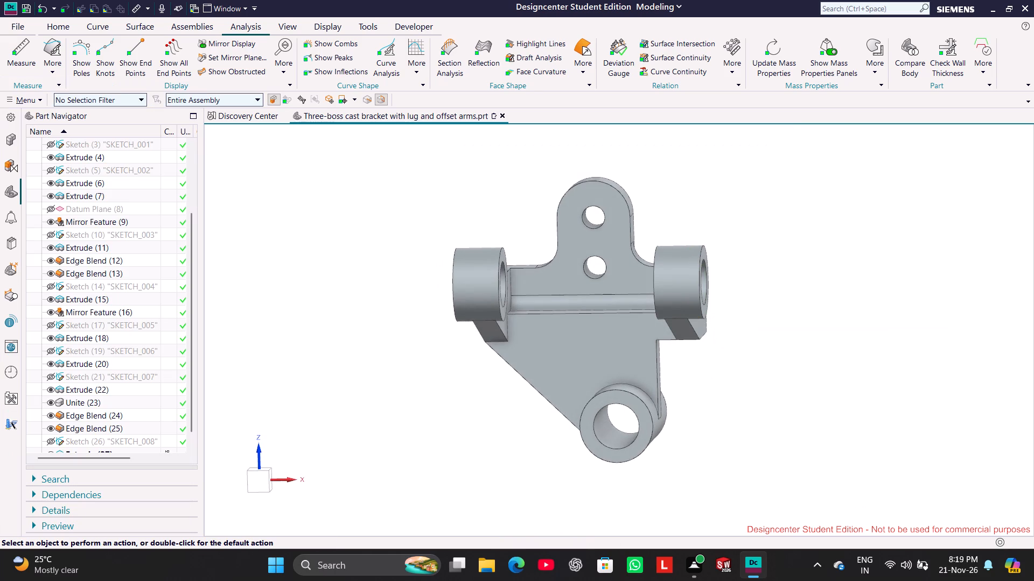
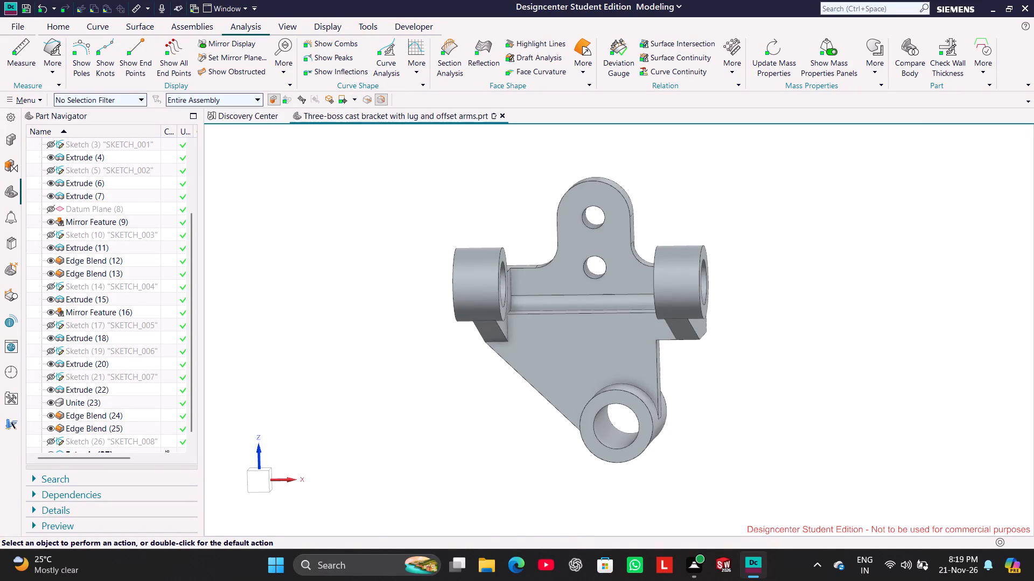
Measure the minimum distance between the arm's upper face and the edge where the web meets the lower boss.
middle_drag(843, 288, 792, 301)
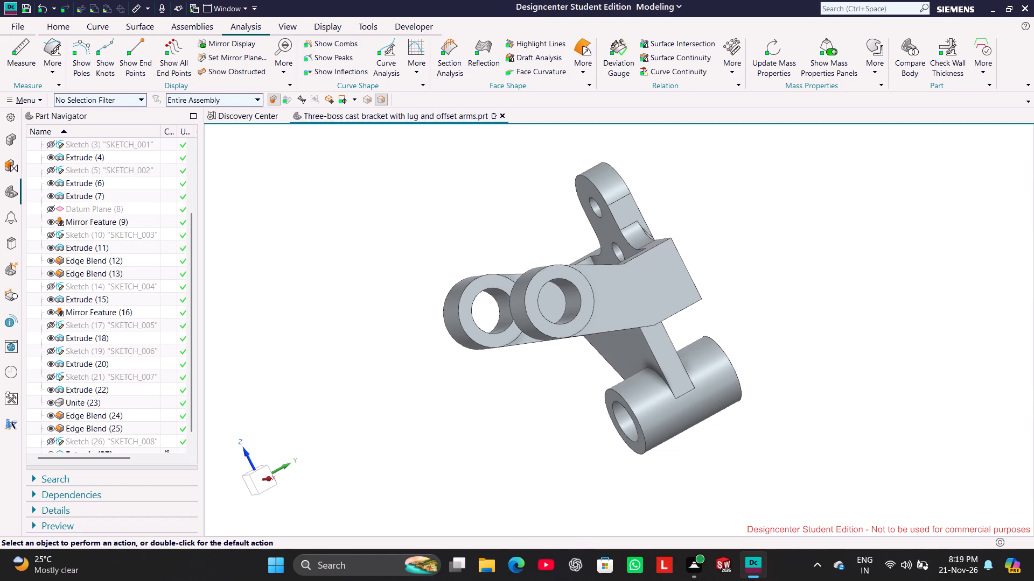
middle_drag(787, 245, 804, 273)
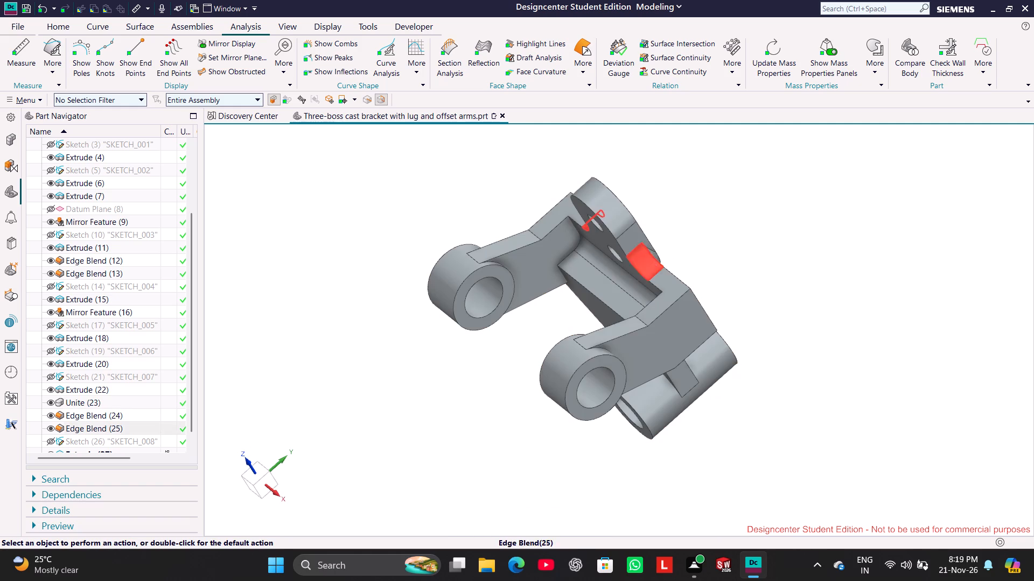
click(14, 65)
click(677, 286)
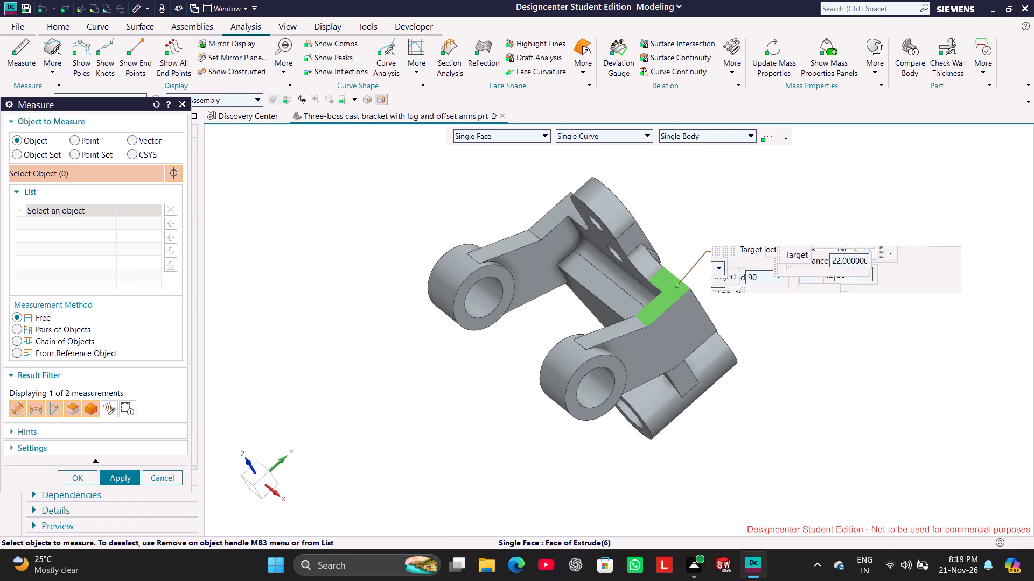
middle_drag(755, 351, 721, 282)
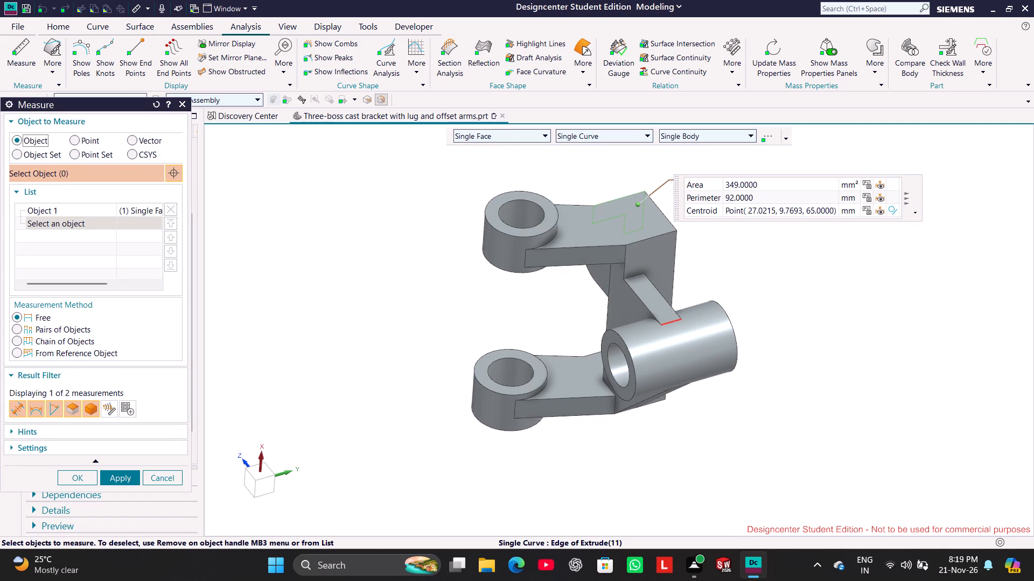
click(672, 321)
middle_drag(394, 295, 401, 294)
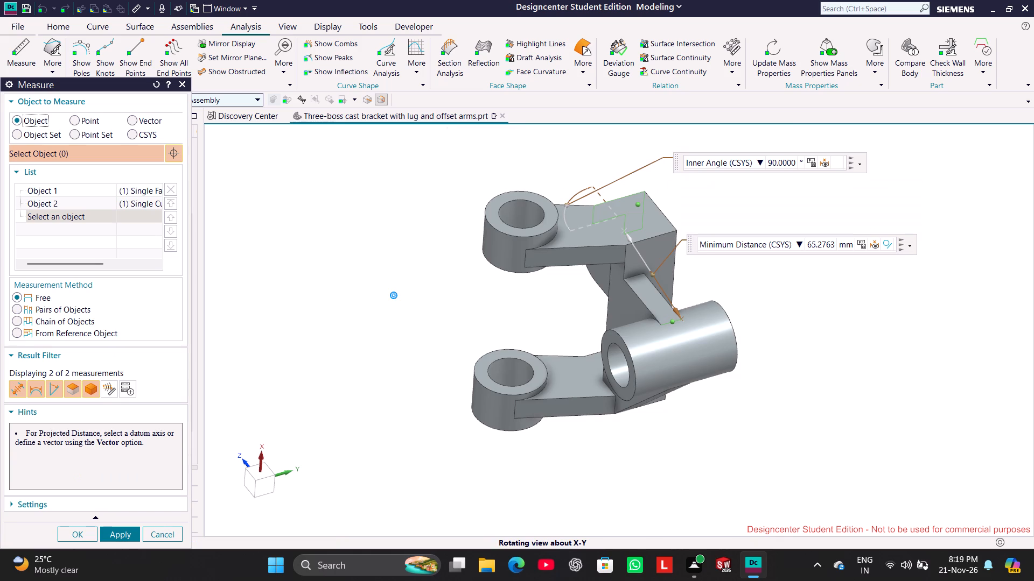
middle_drag(401, 294, 439, 296)
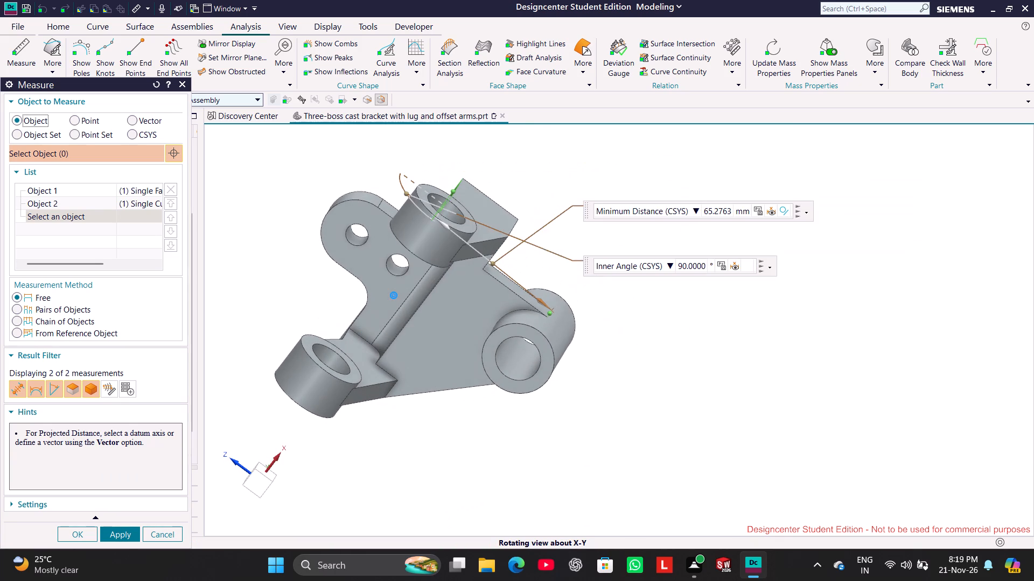
middle_drag(439, 296, 442, 301)
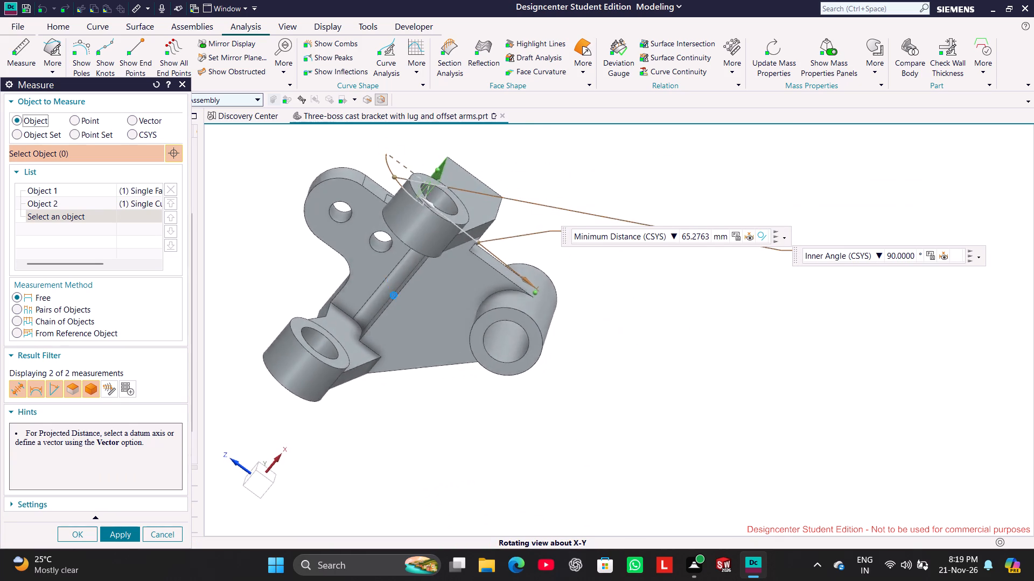
middle_drag(442, 301, 455, 285)
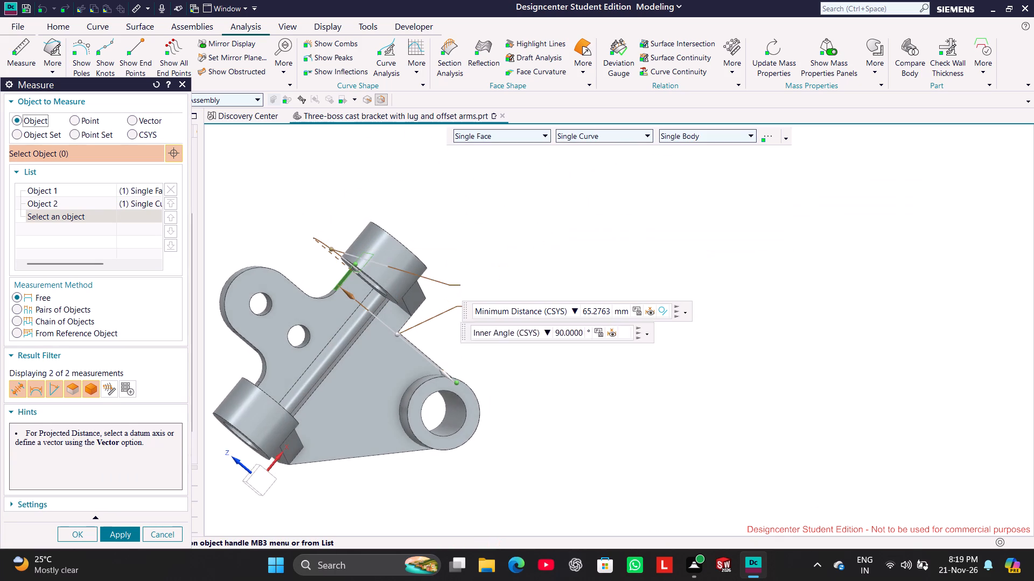
middle_drag(625, 377, 618, 382)
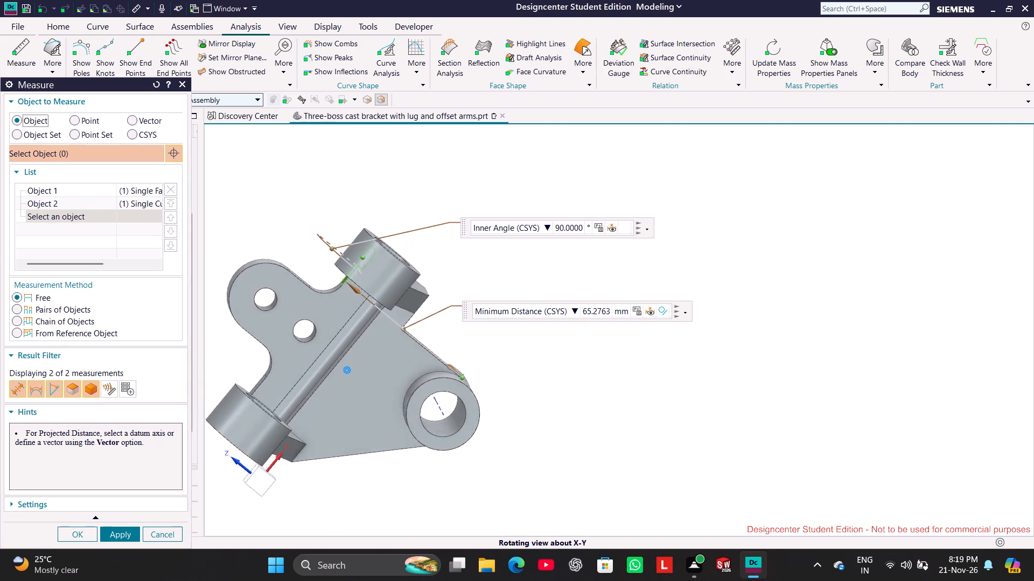
middle_drag(618, 382, 610, 402)
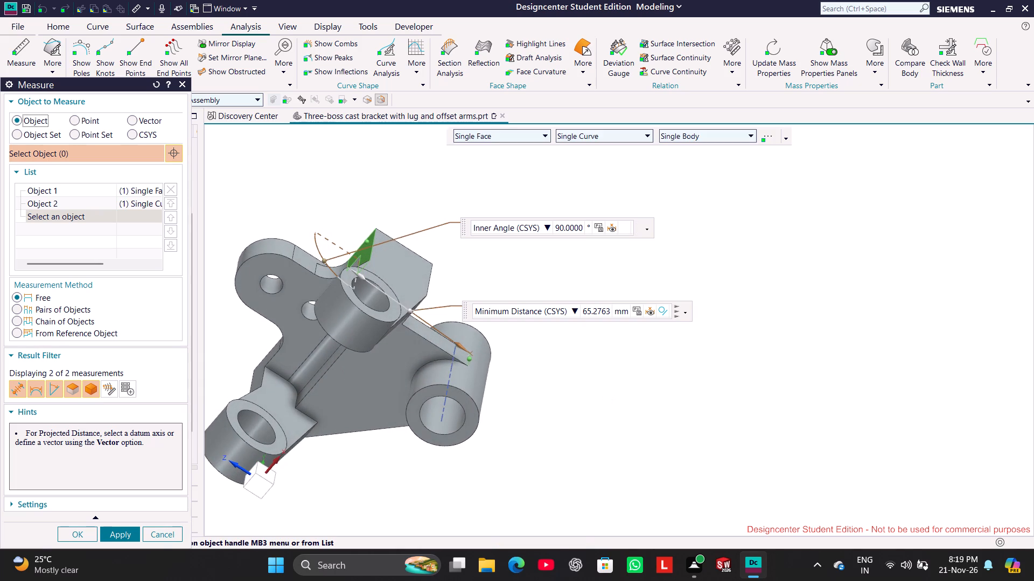
click(159, 534)
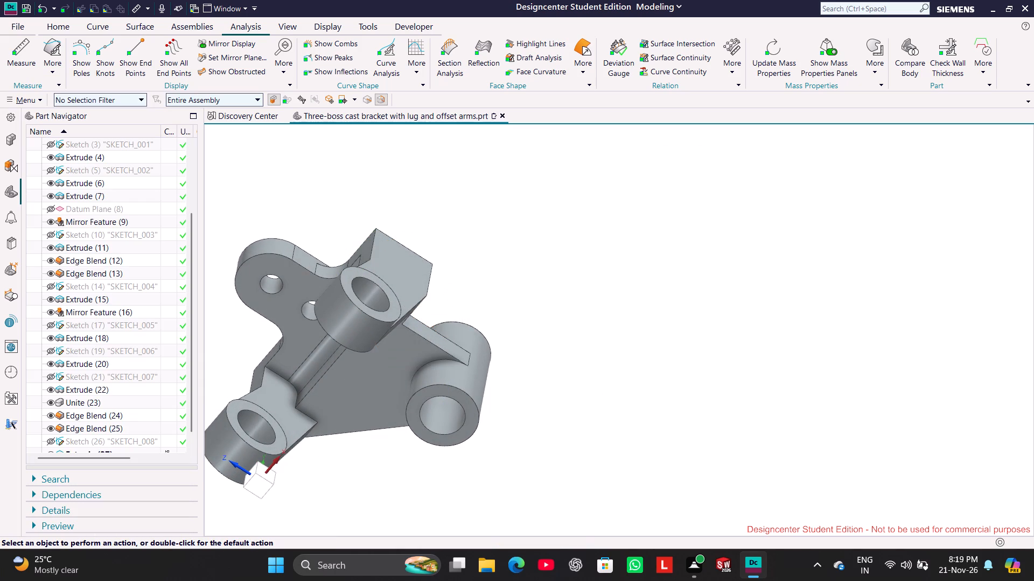
Examine the bracket square to its front face and from angled views, checking the arms, lug and lower boss.
click(264, 485)
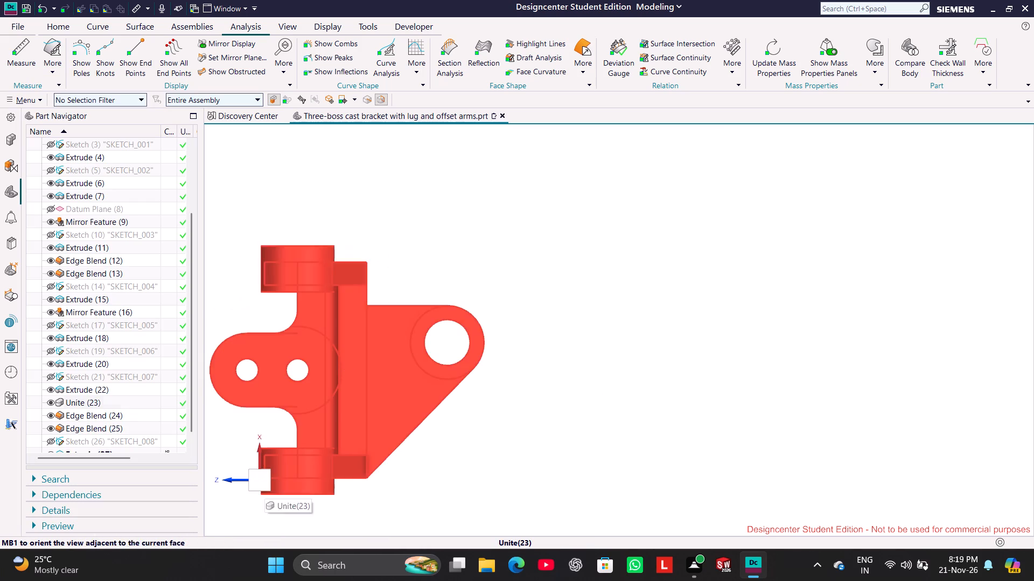
middle_drag(434, 478, 441, 525)
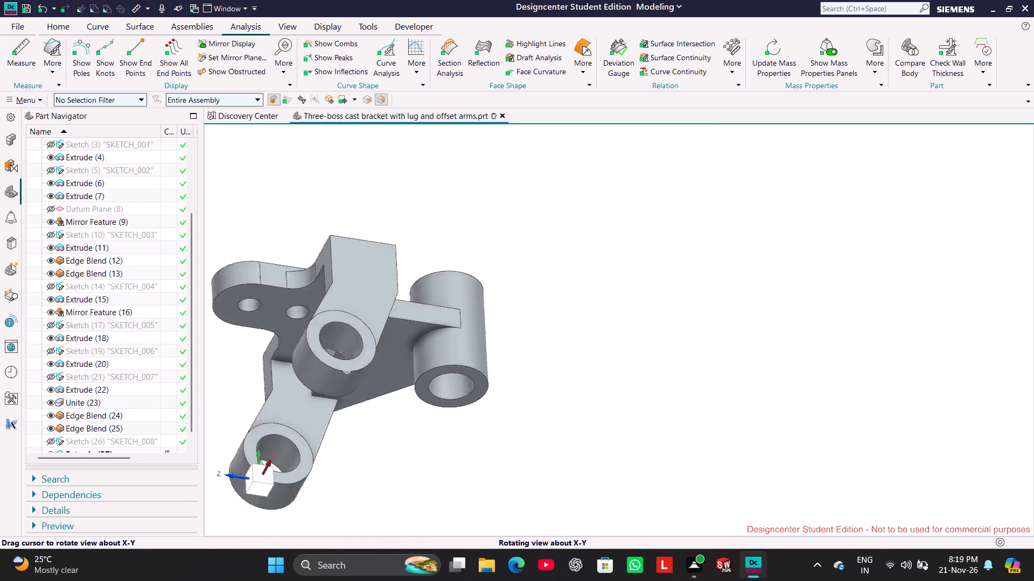
middle_drag(441, 525, 479, 509)
click(269, 485)
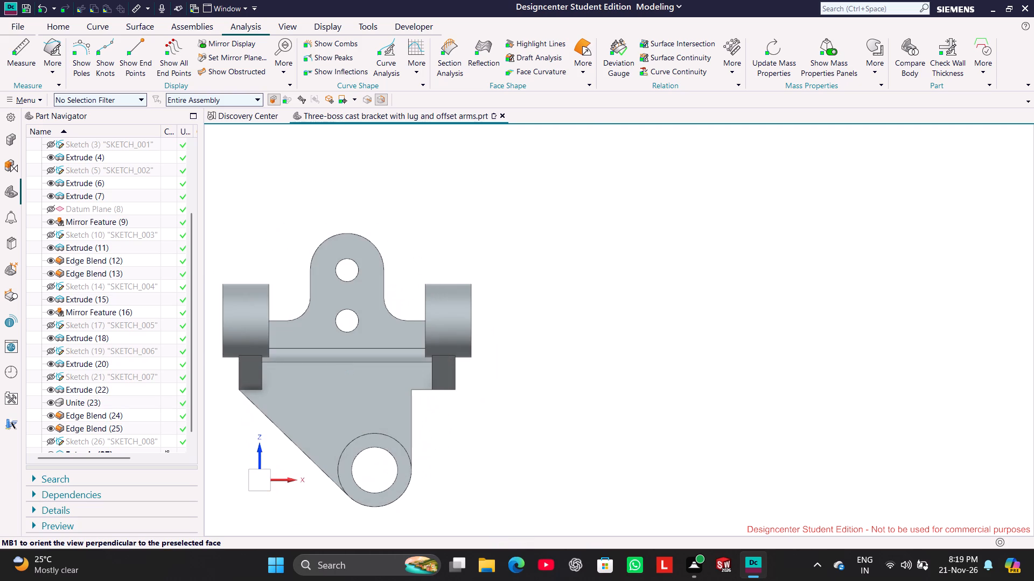
click(641, 376)
middle_drag(494, 209, 486, 218)
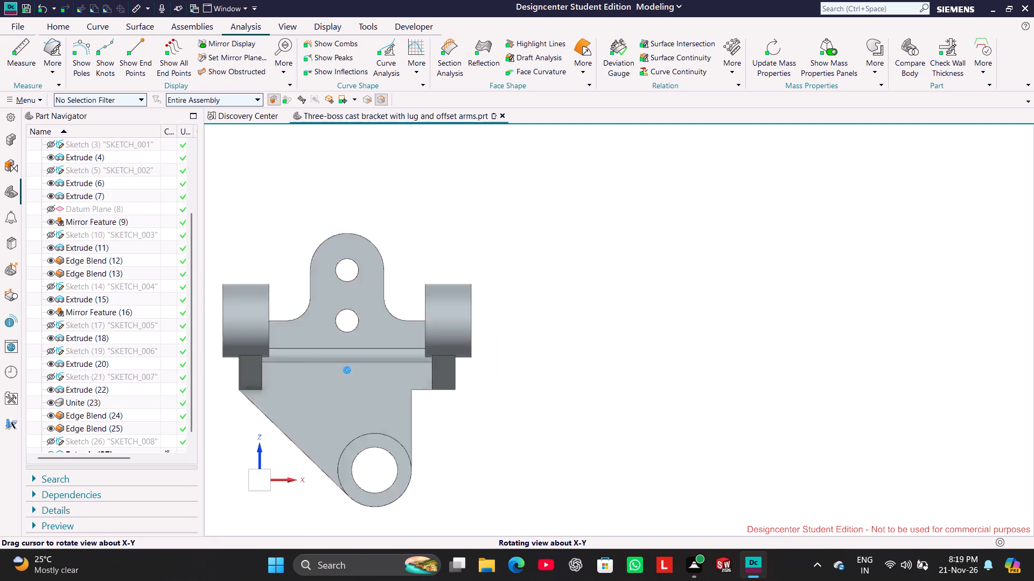
middle_drag(486, 218, 448, 226)
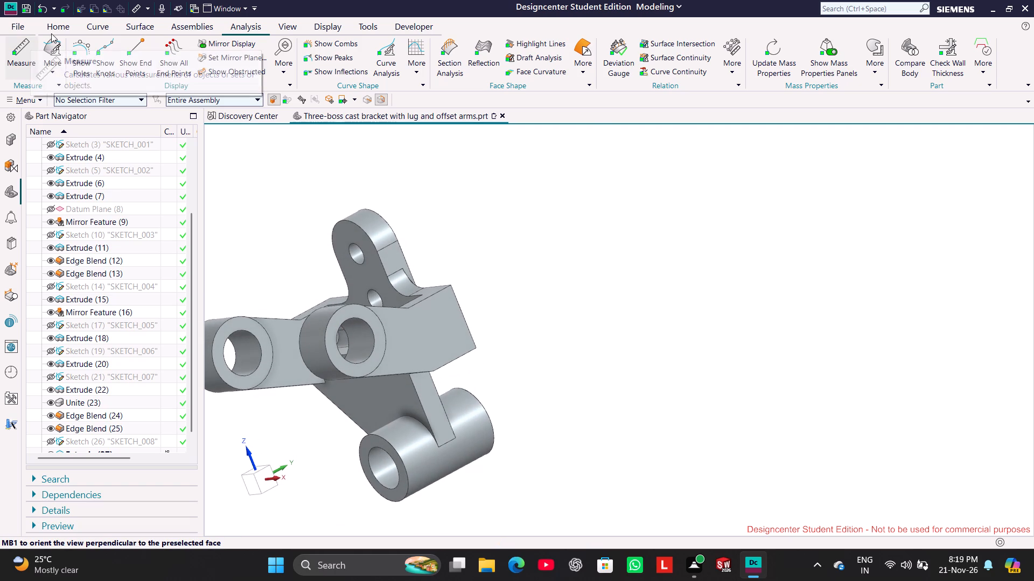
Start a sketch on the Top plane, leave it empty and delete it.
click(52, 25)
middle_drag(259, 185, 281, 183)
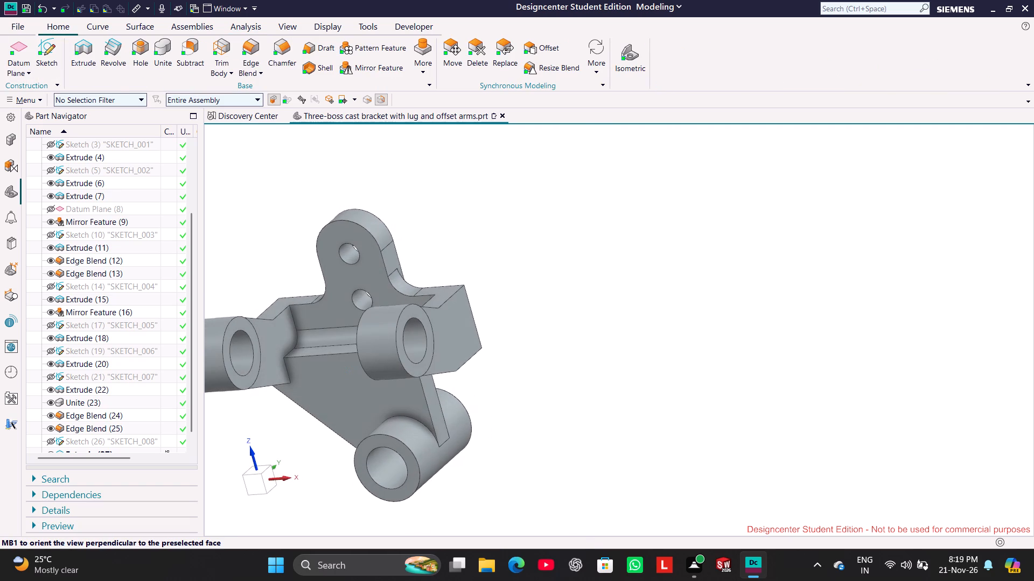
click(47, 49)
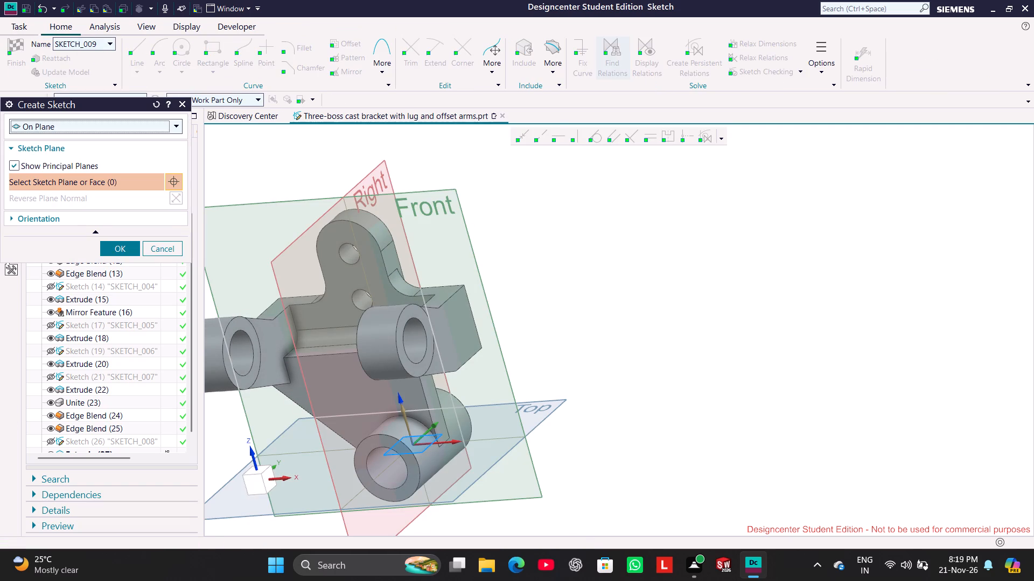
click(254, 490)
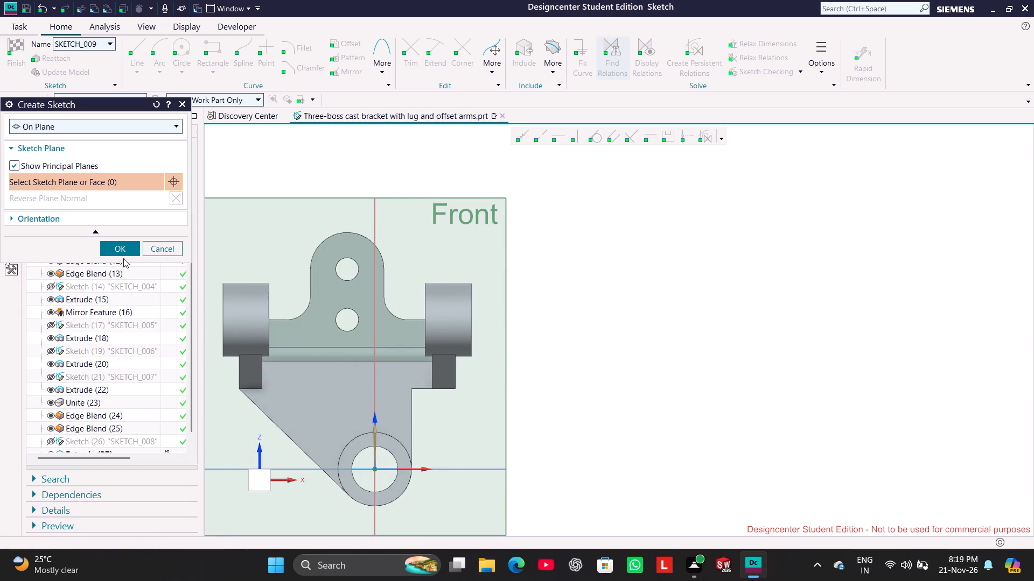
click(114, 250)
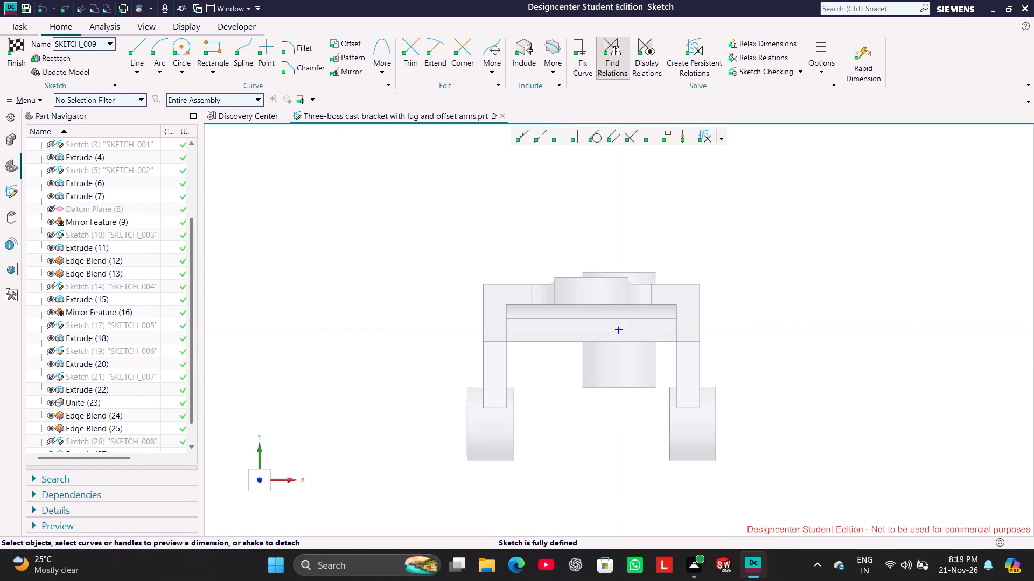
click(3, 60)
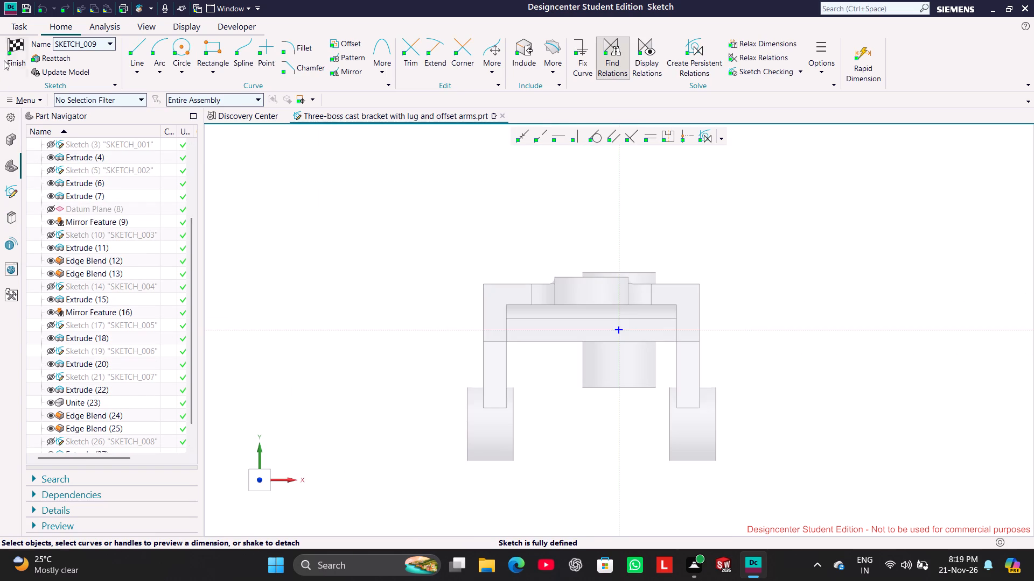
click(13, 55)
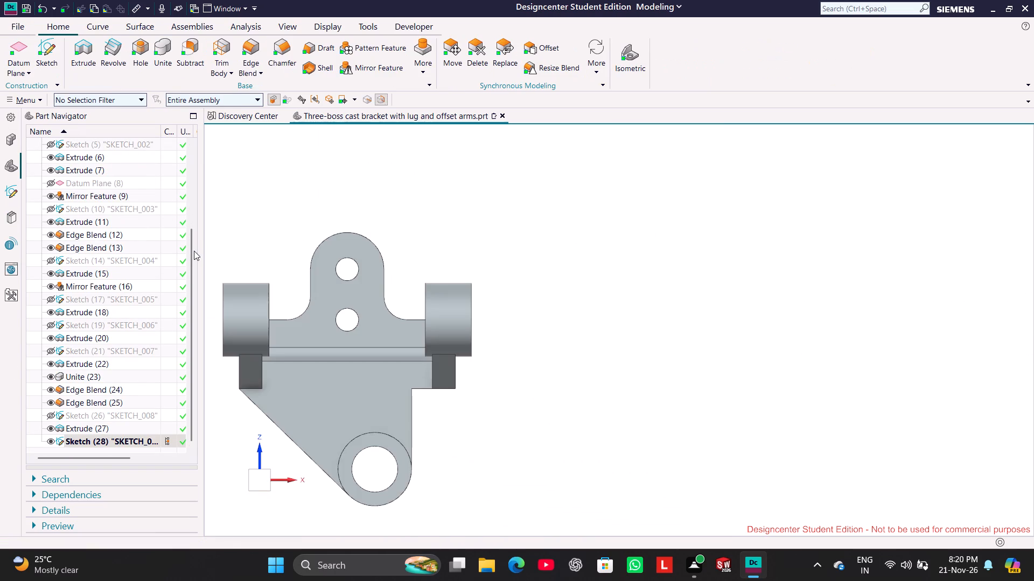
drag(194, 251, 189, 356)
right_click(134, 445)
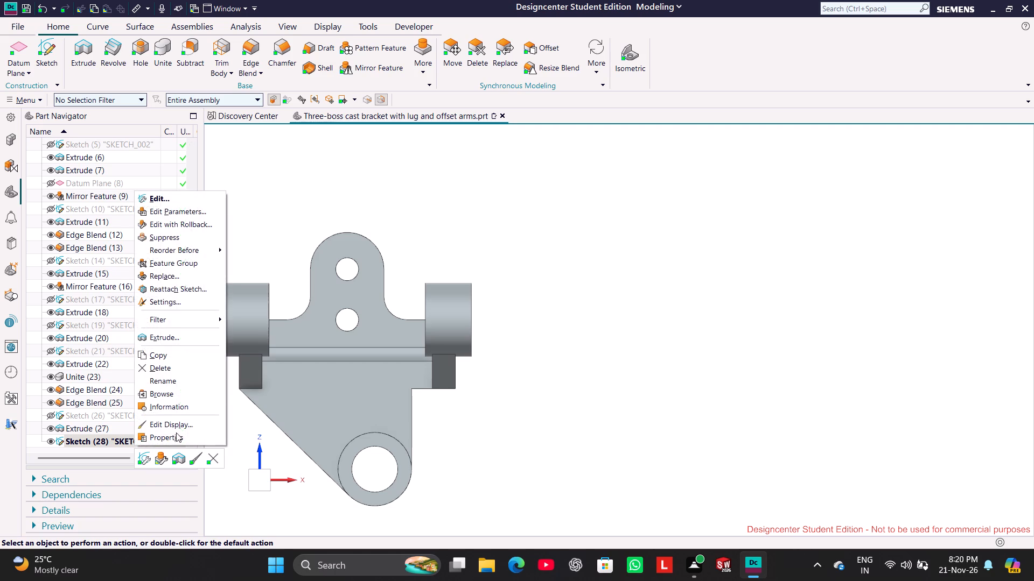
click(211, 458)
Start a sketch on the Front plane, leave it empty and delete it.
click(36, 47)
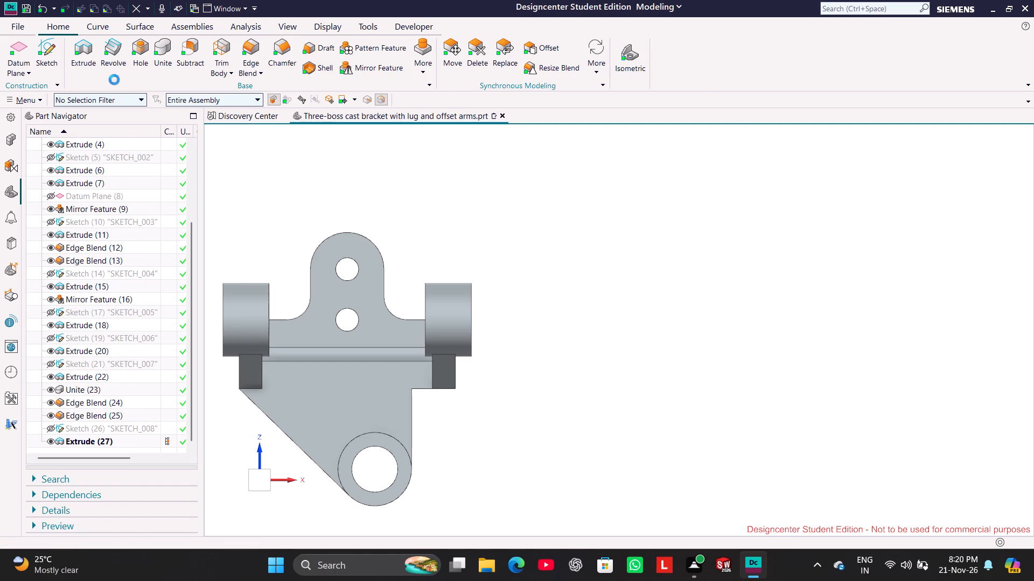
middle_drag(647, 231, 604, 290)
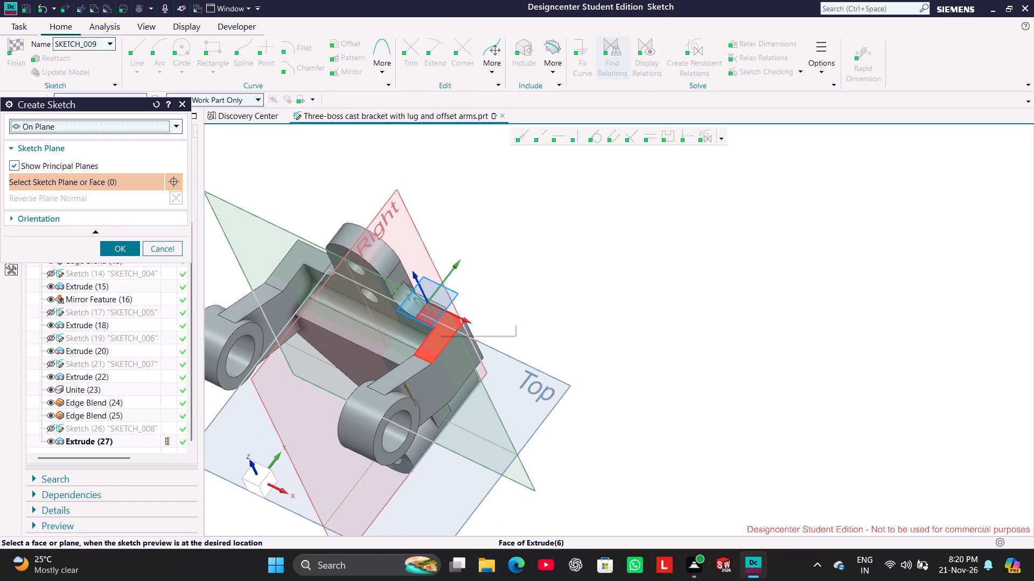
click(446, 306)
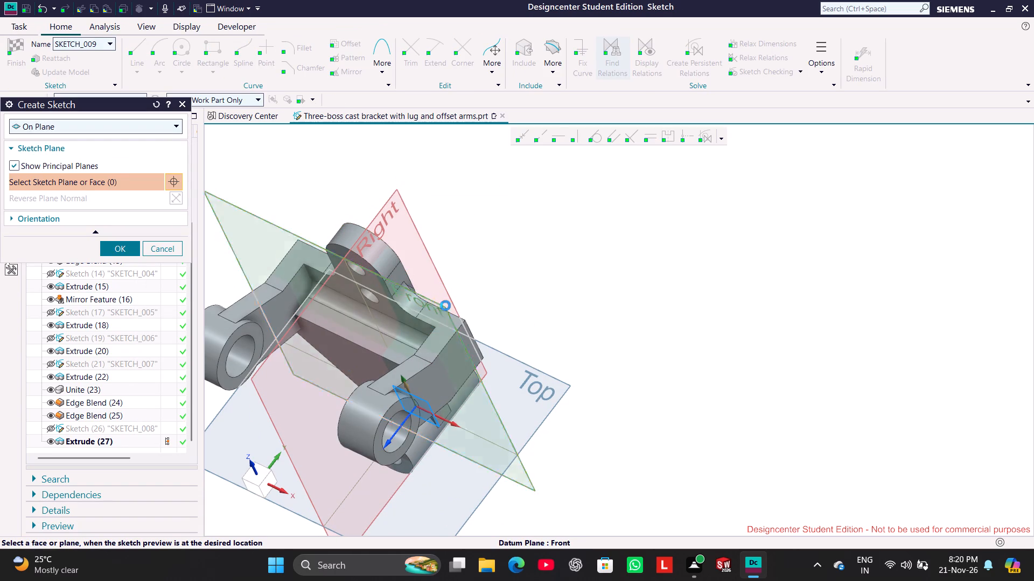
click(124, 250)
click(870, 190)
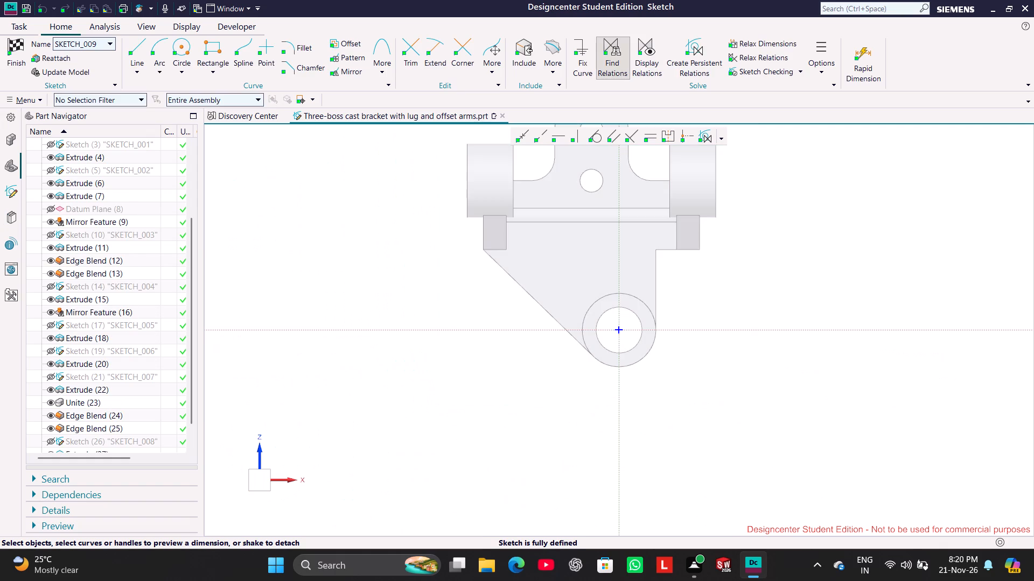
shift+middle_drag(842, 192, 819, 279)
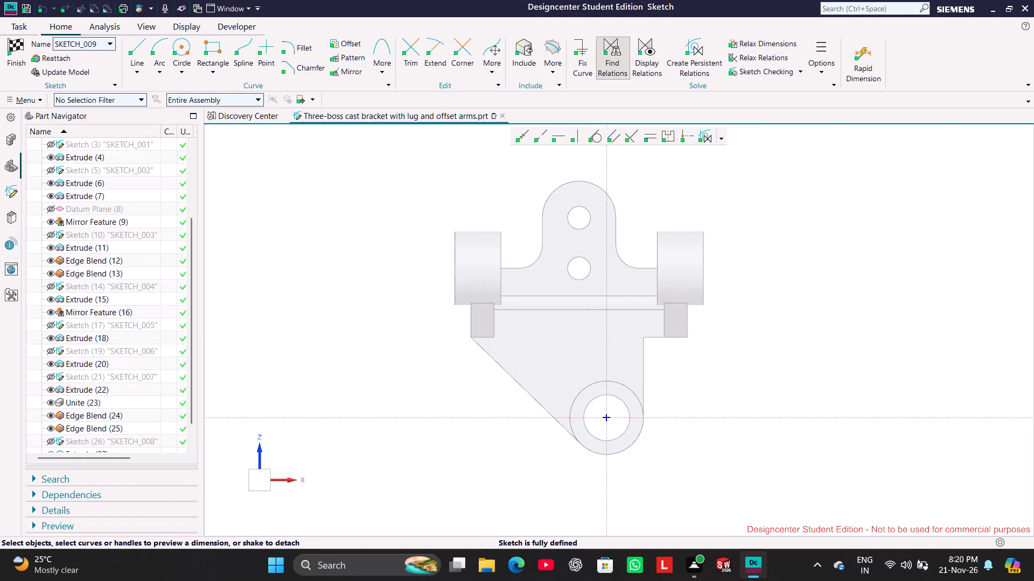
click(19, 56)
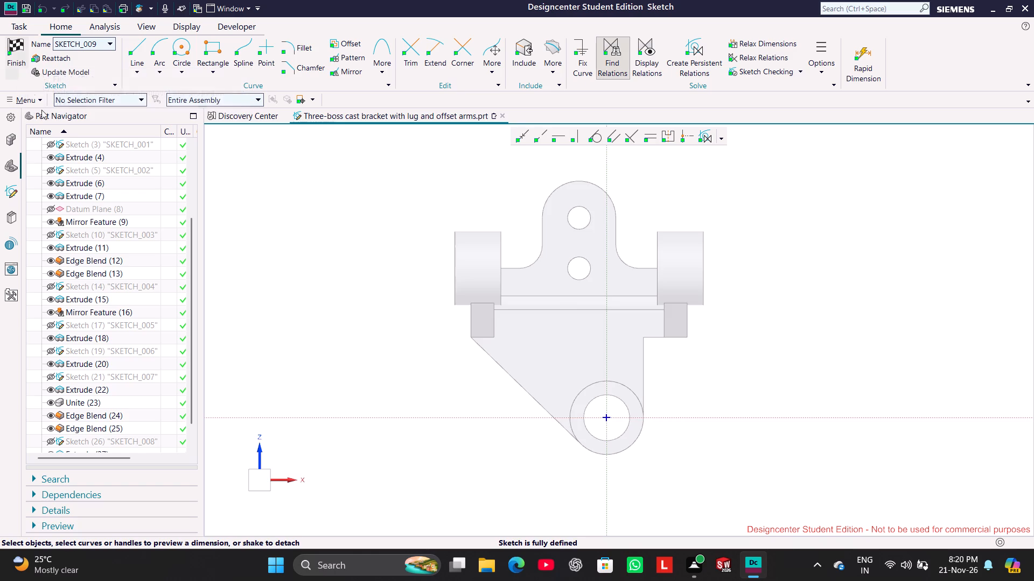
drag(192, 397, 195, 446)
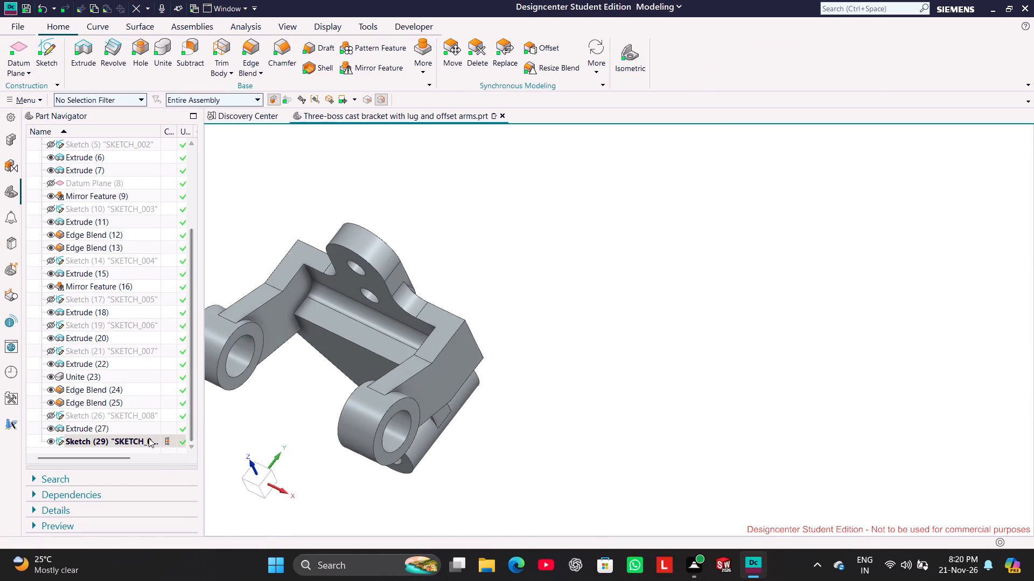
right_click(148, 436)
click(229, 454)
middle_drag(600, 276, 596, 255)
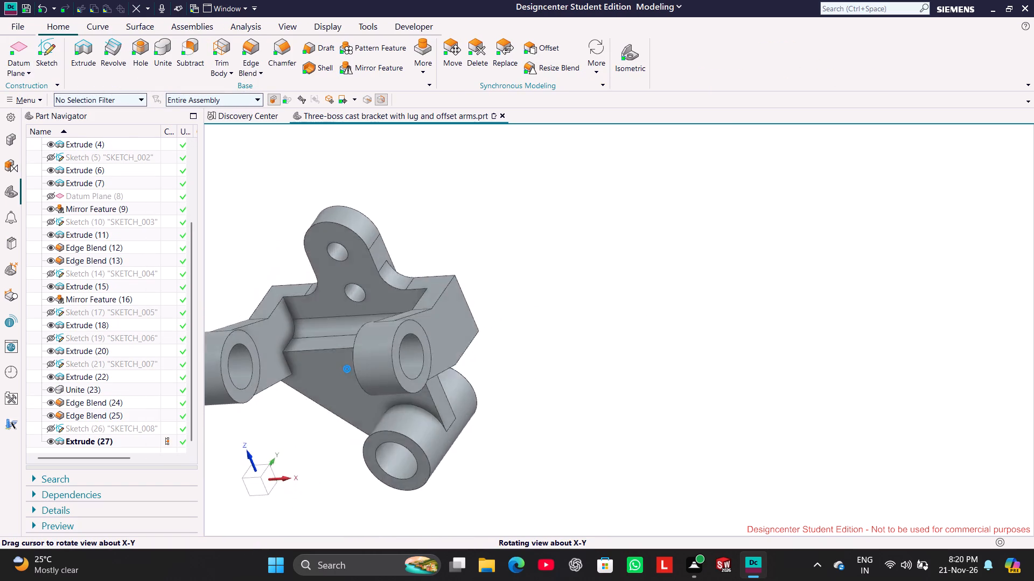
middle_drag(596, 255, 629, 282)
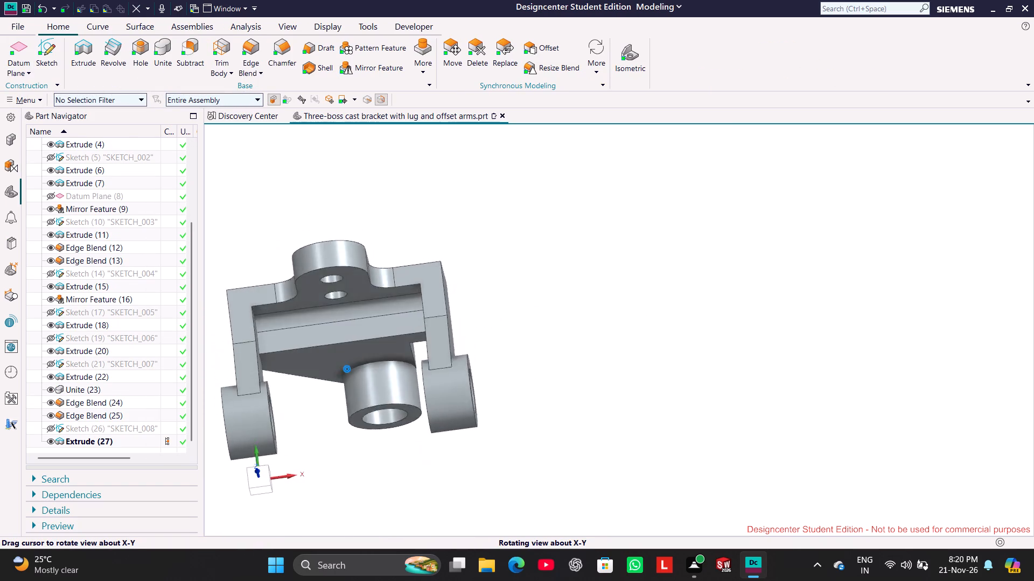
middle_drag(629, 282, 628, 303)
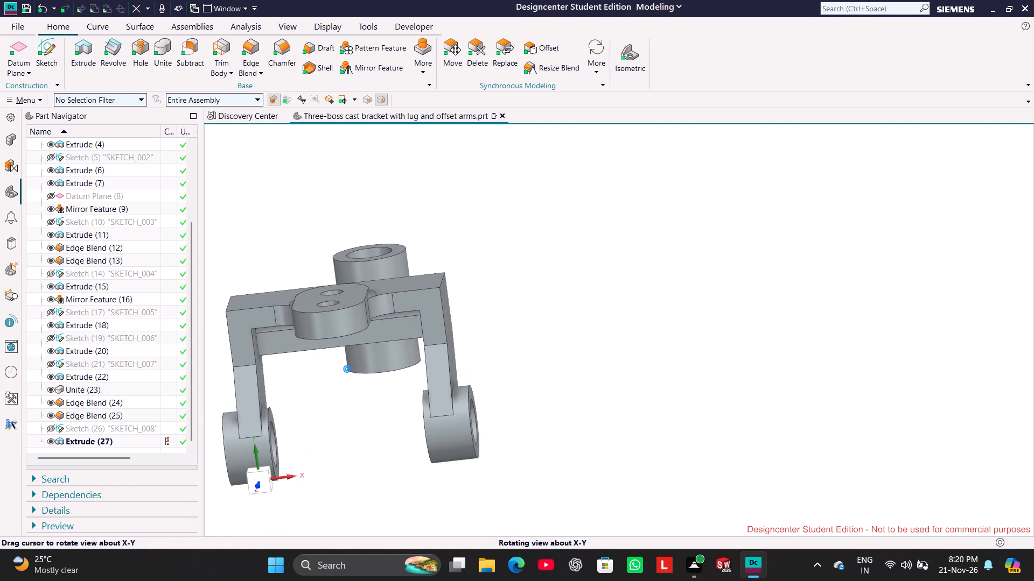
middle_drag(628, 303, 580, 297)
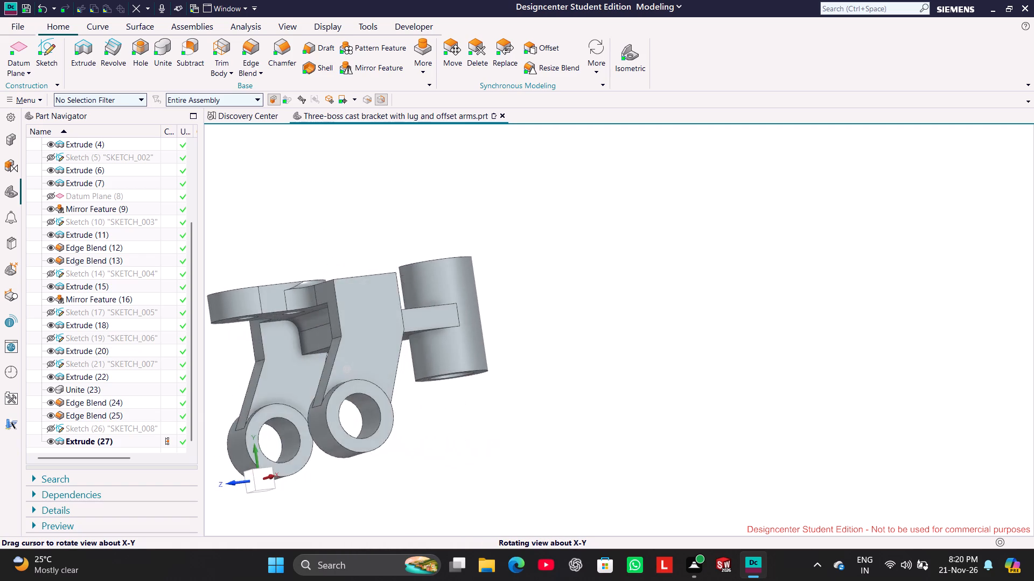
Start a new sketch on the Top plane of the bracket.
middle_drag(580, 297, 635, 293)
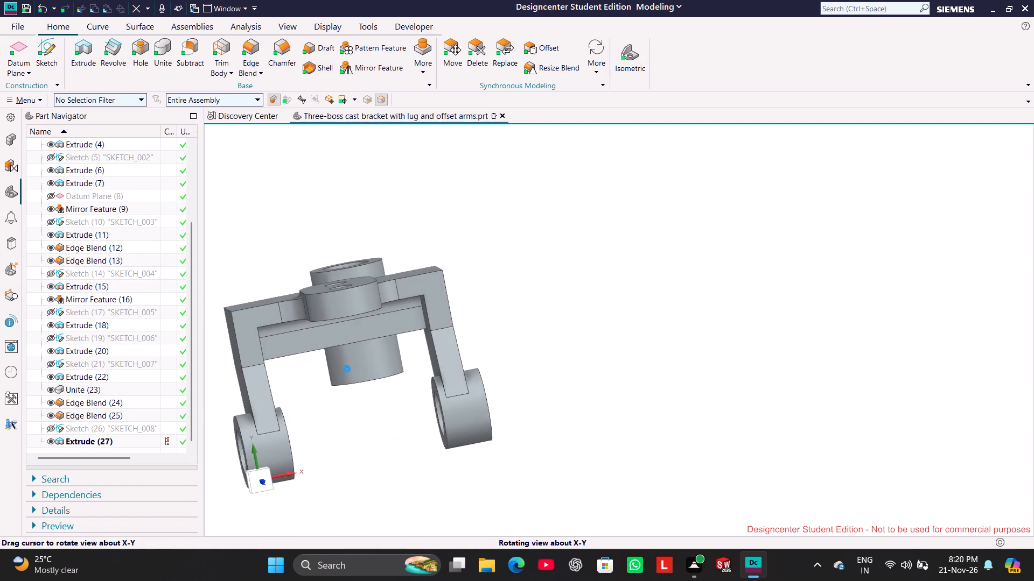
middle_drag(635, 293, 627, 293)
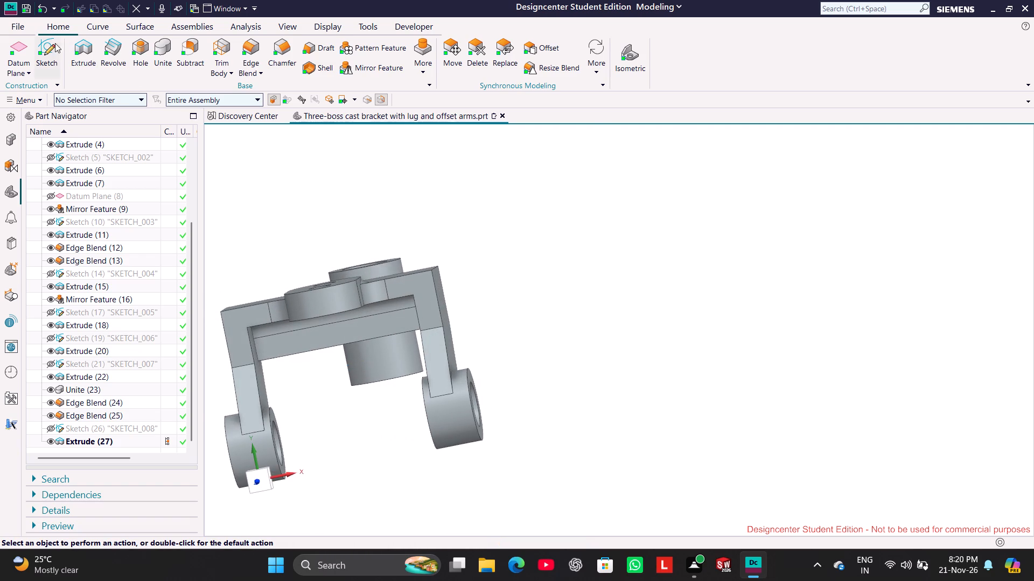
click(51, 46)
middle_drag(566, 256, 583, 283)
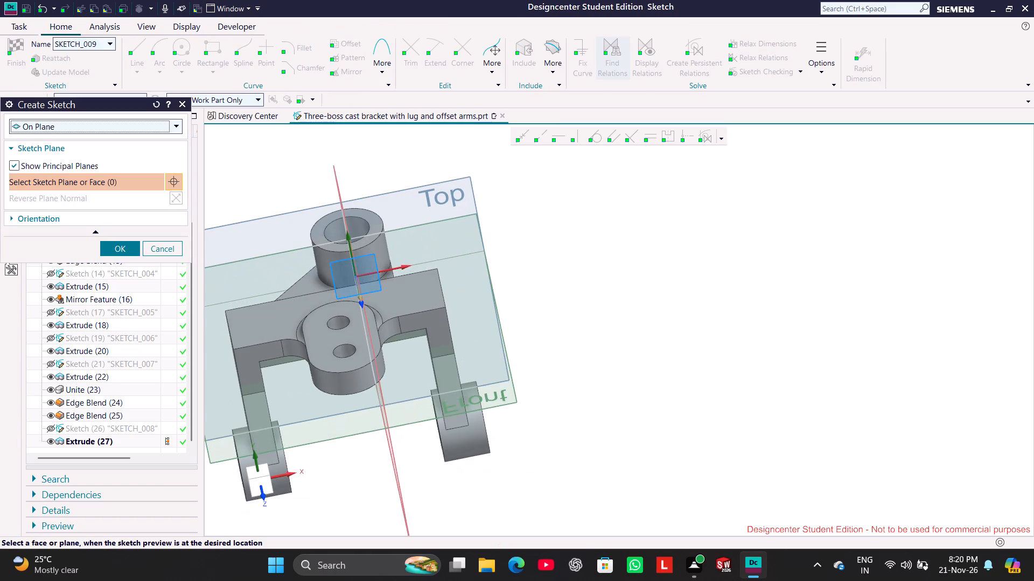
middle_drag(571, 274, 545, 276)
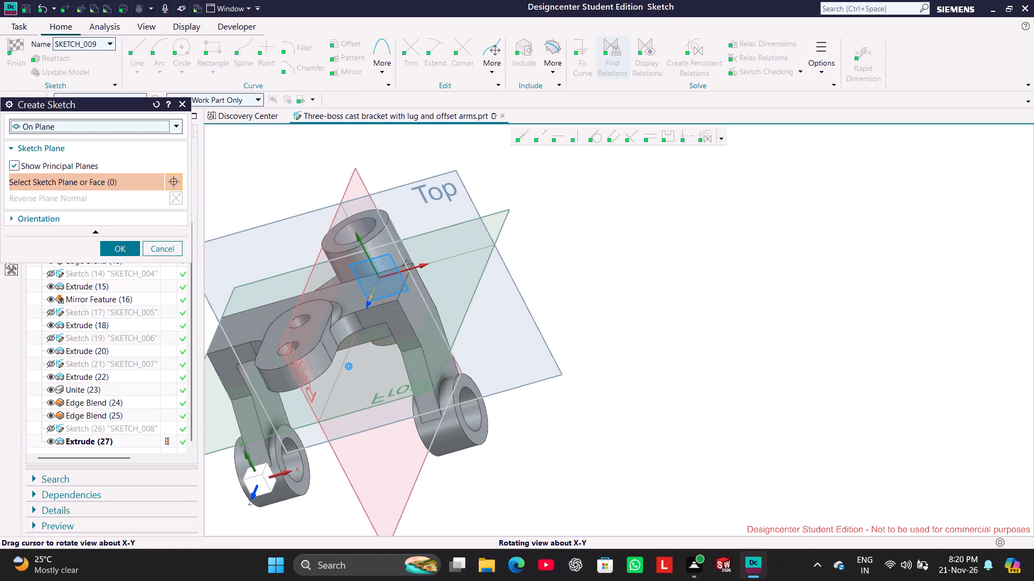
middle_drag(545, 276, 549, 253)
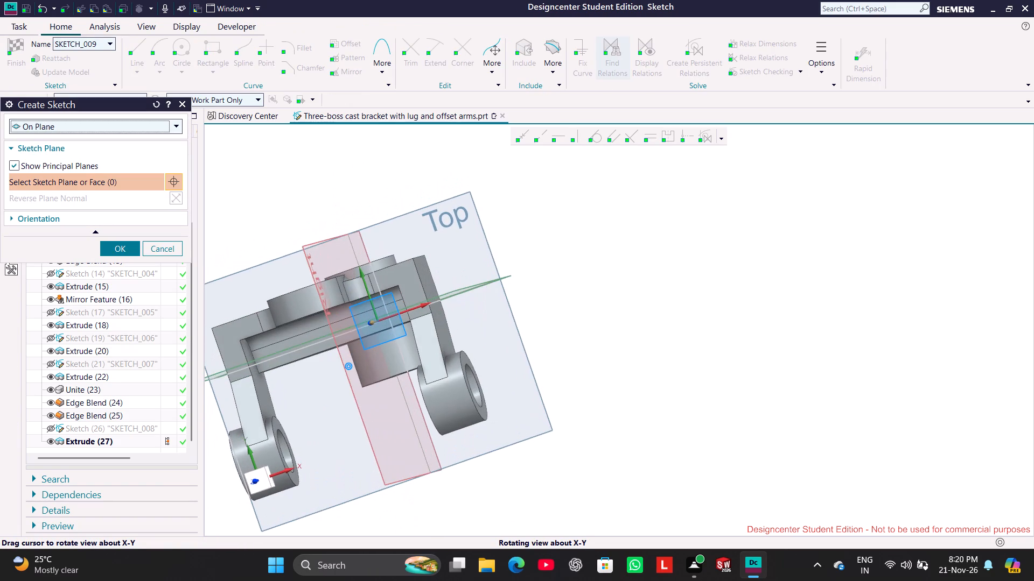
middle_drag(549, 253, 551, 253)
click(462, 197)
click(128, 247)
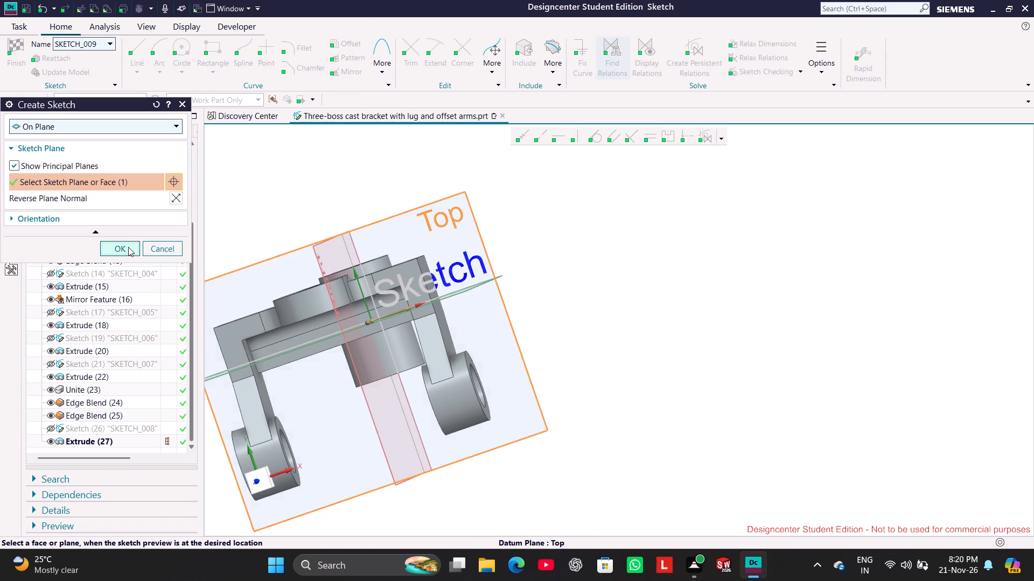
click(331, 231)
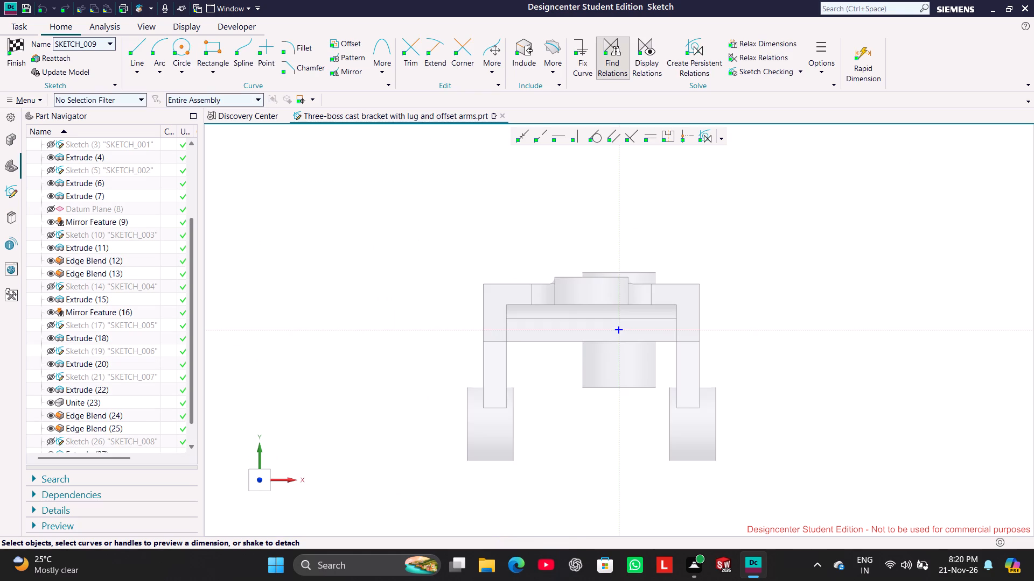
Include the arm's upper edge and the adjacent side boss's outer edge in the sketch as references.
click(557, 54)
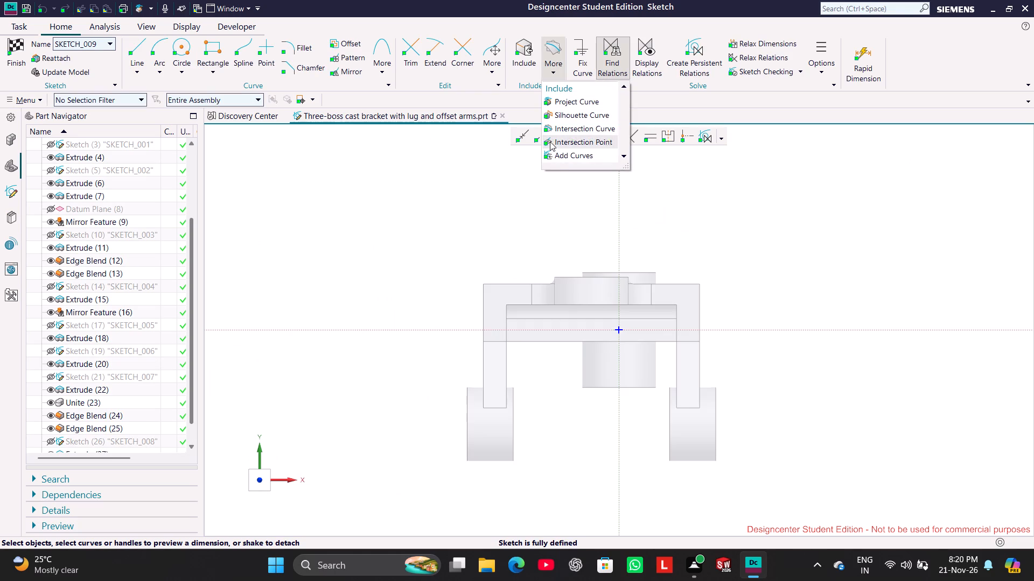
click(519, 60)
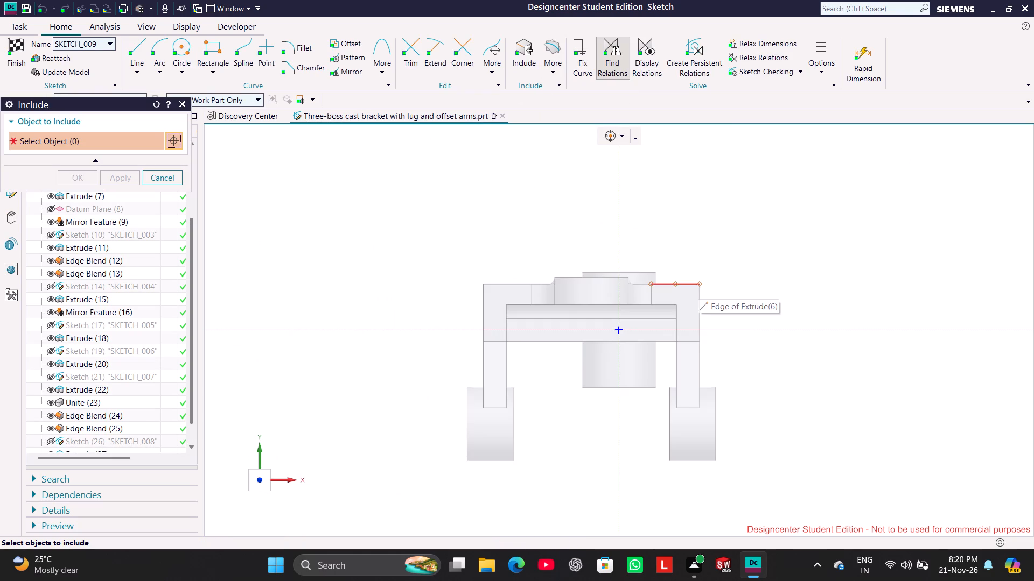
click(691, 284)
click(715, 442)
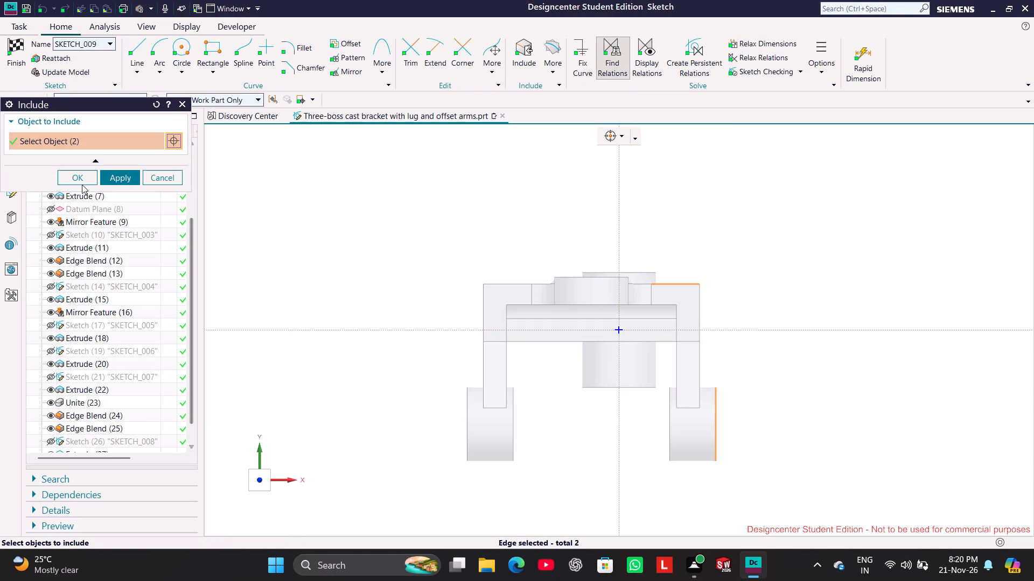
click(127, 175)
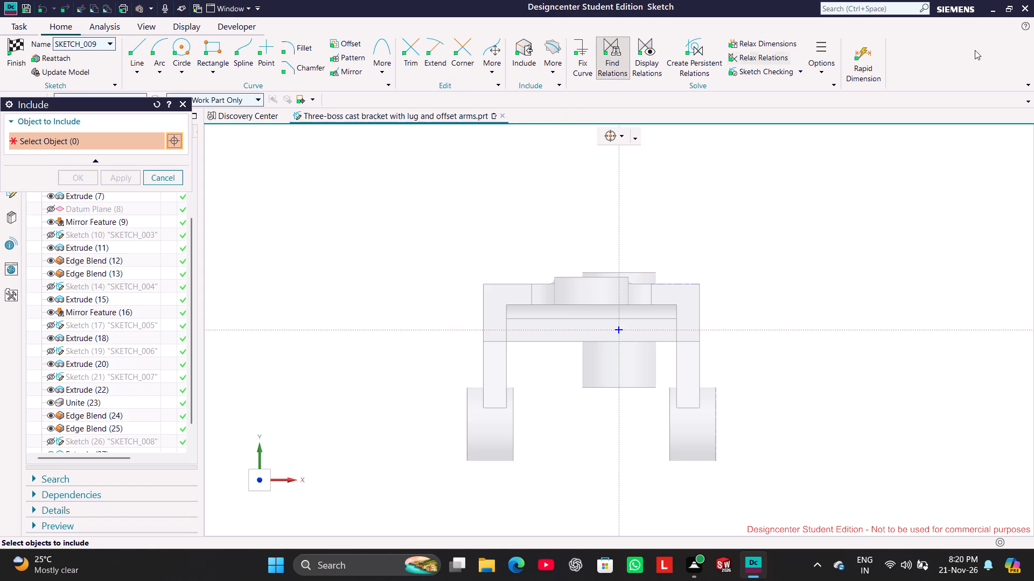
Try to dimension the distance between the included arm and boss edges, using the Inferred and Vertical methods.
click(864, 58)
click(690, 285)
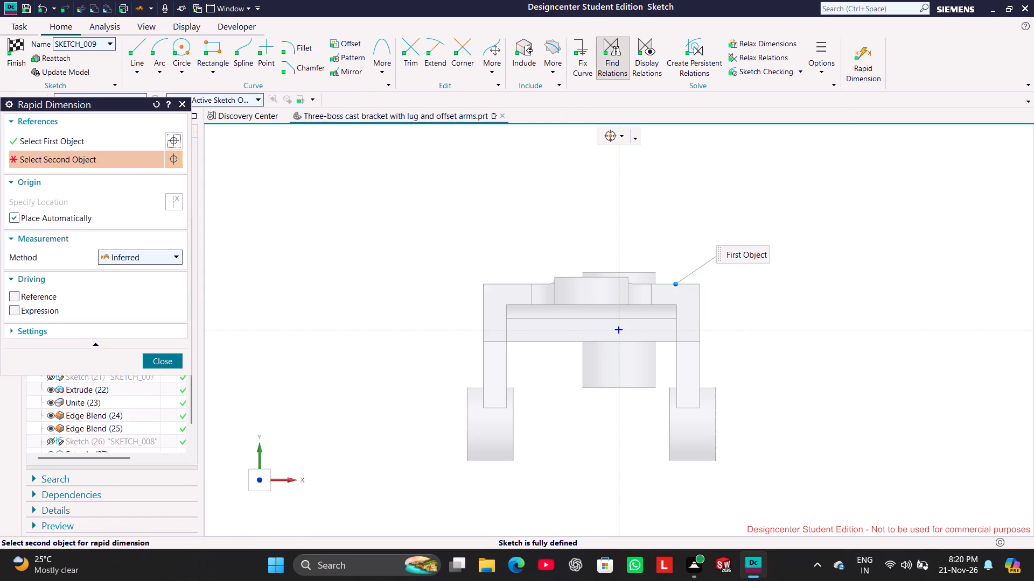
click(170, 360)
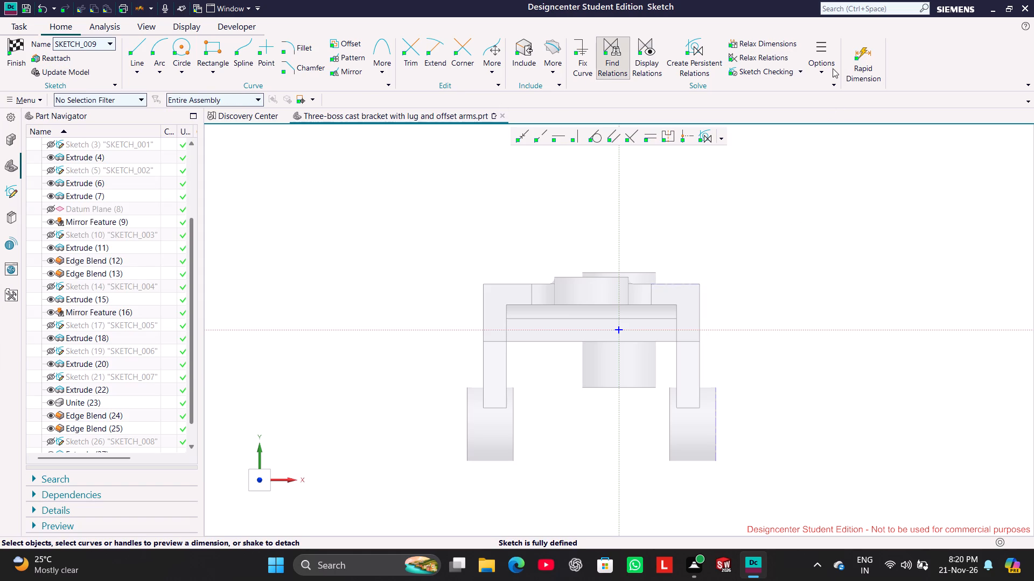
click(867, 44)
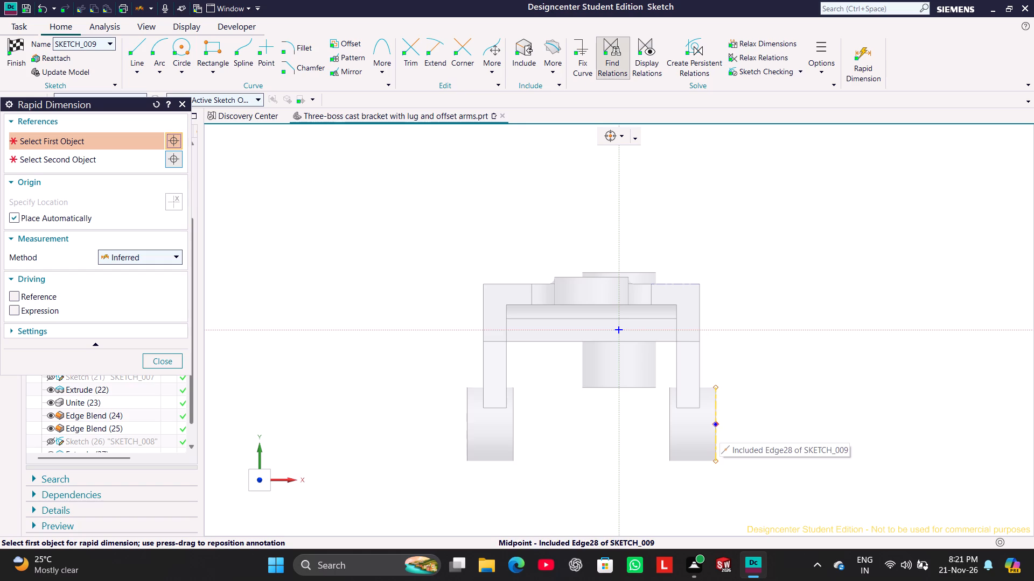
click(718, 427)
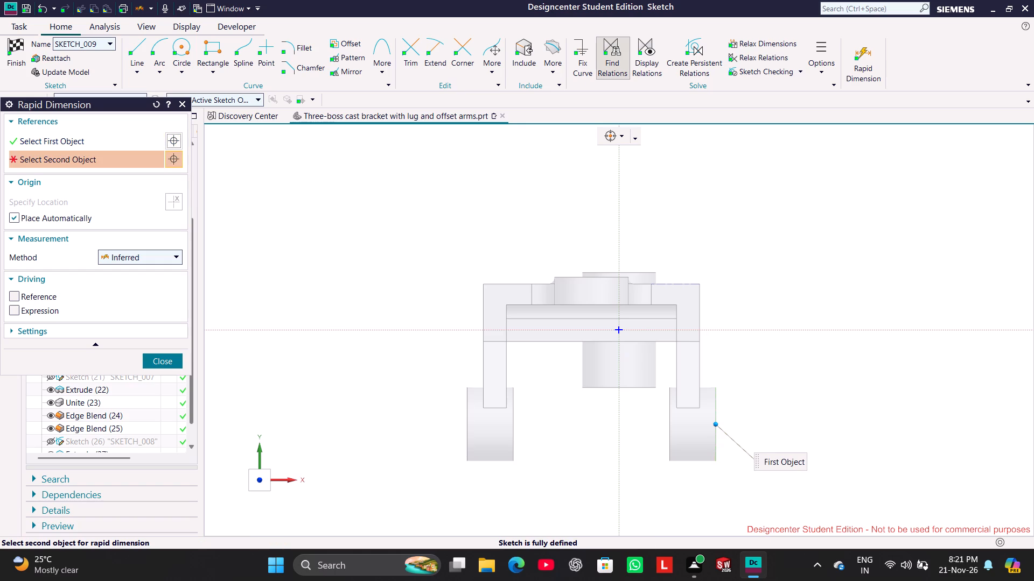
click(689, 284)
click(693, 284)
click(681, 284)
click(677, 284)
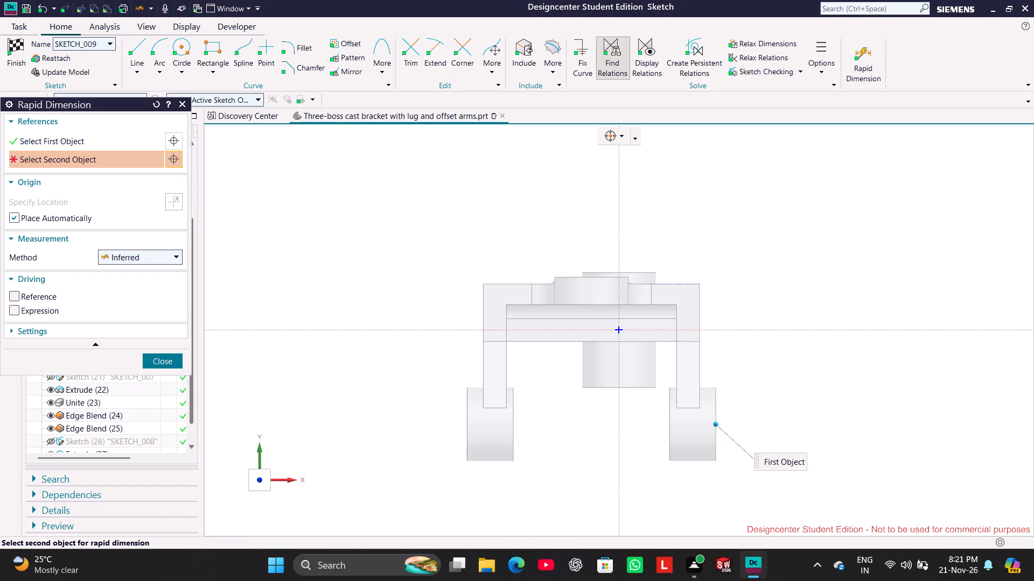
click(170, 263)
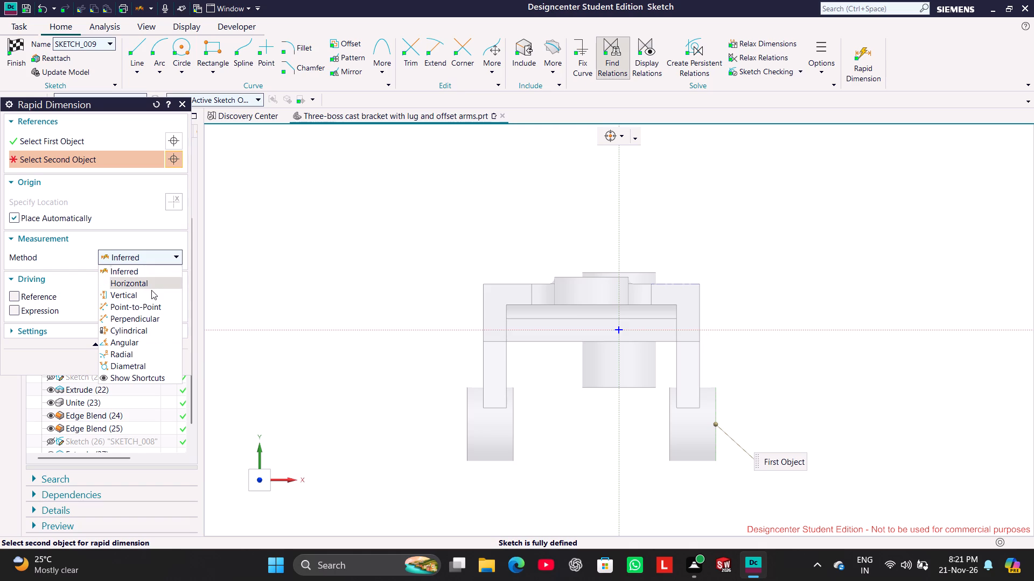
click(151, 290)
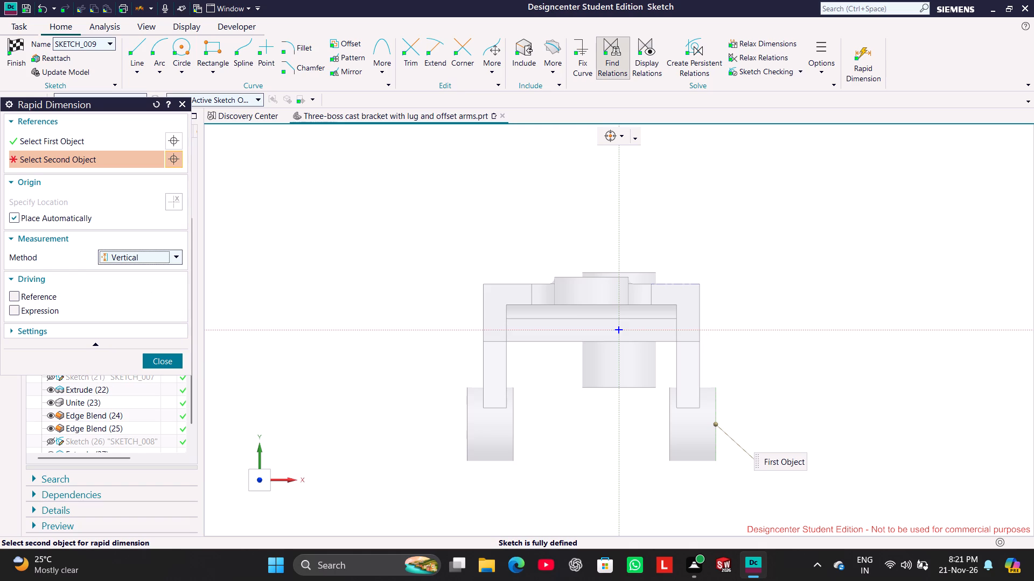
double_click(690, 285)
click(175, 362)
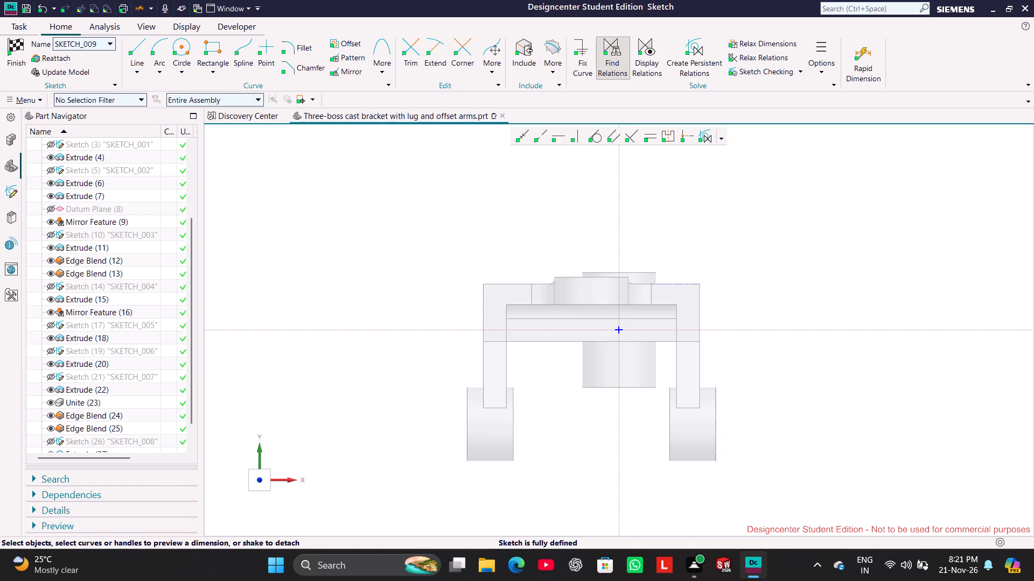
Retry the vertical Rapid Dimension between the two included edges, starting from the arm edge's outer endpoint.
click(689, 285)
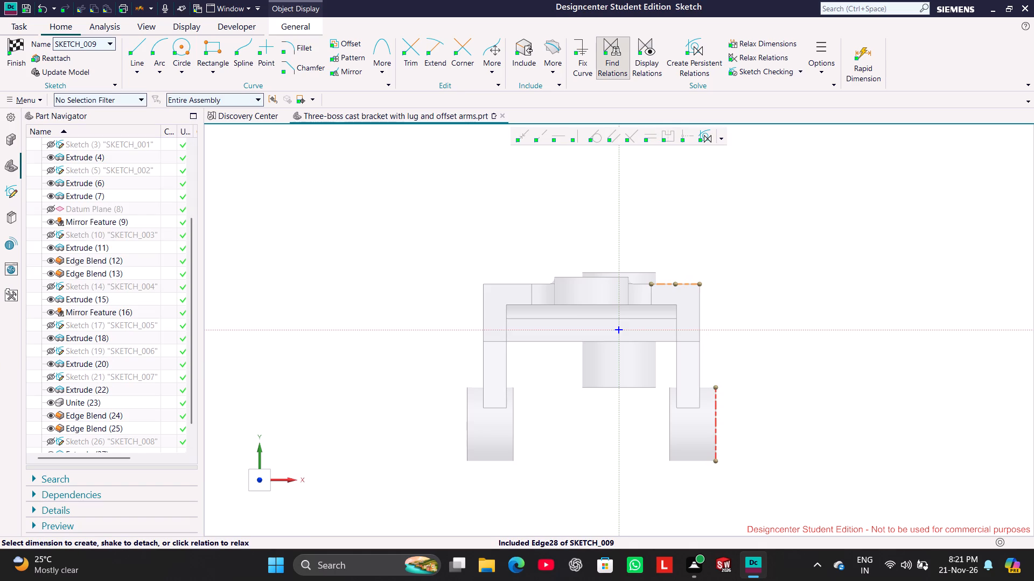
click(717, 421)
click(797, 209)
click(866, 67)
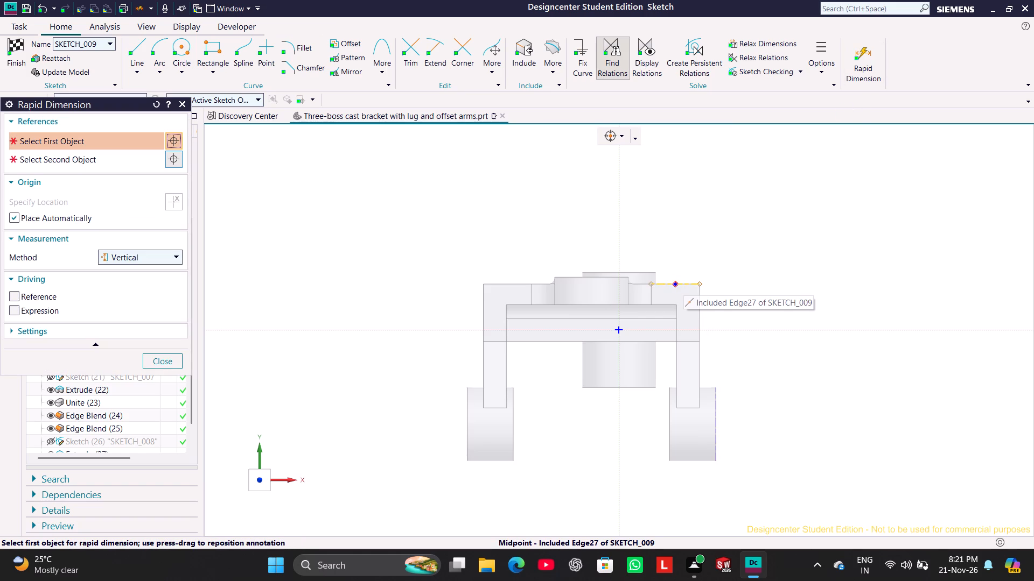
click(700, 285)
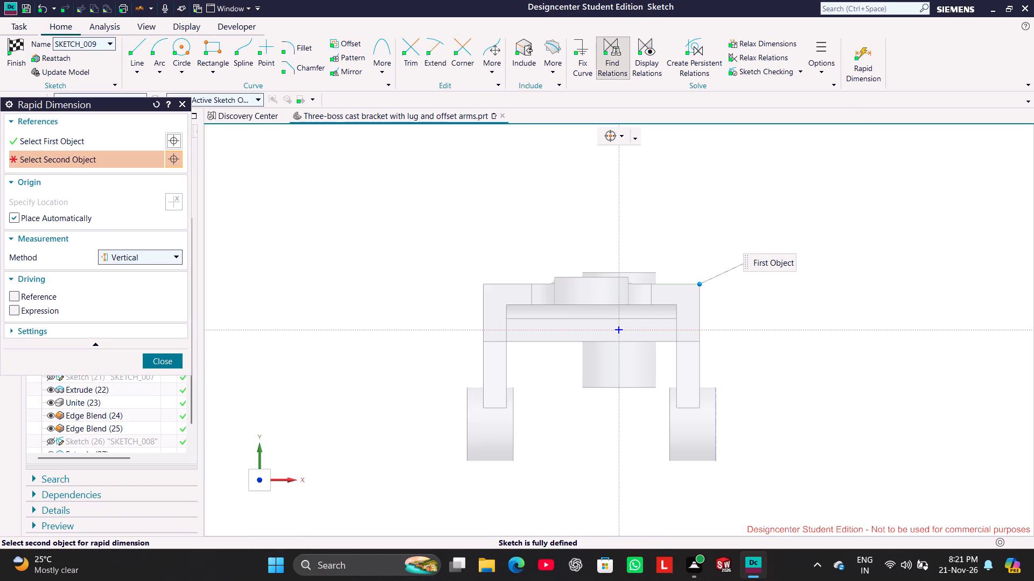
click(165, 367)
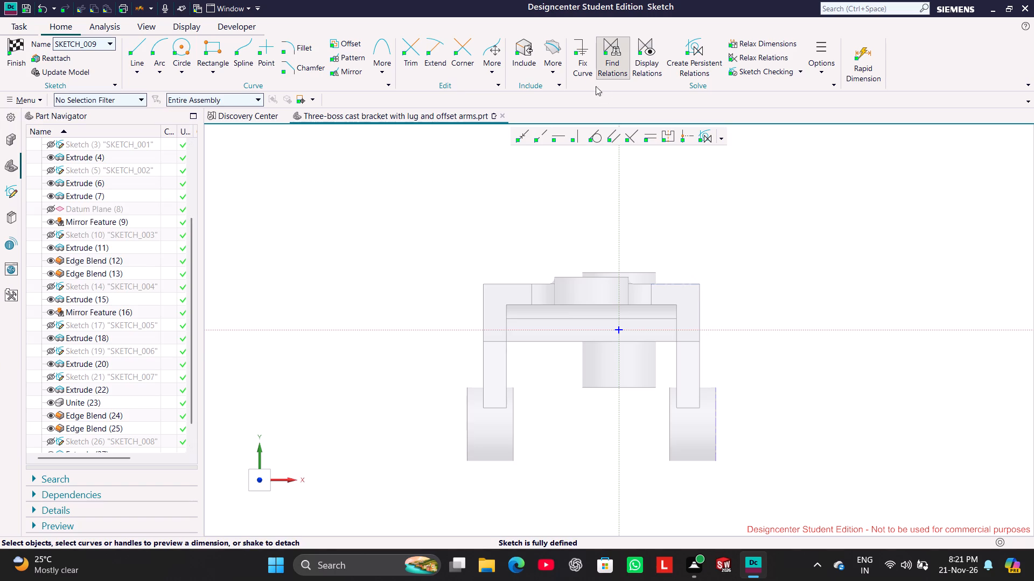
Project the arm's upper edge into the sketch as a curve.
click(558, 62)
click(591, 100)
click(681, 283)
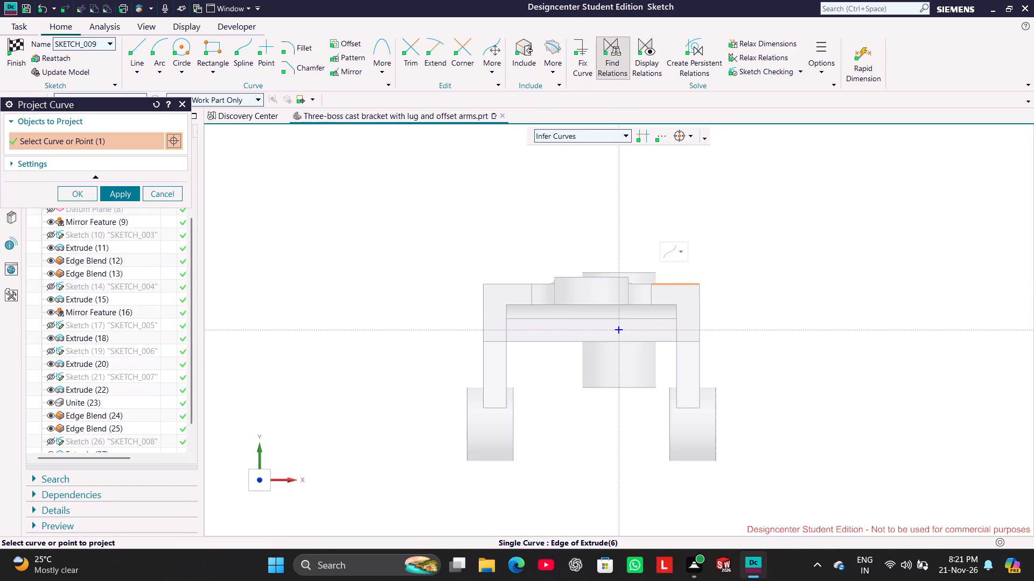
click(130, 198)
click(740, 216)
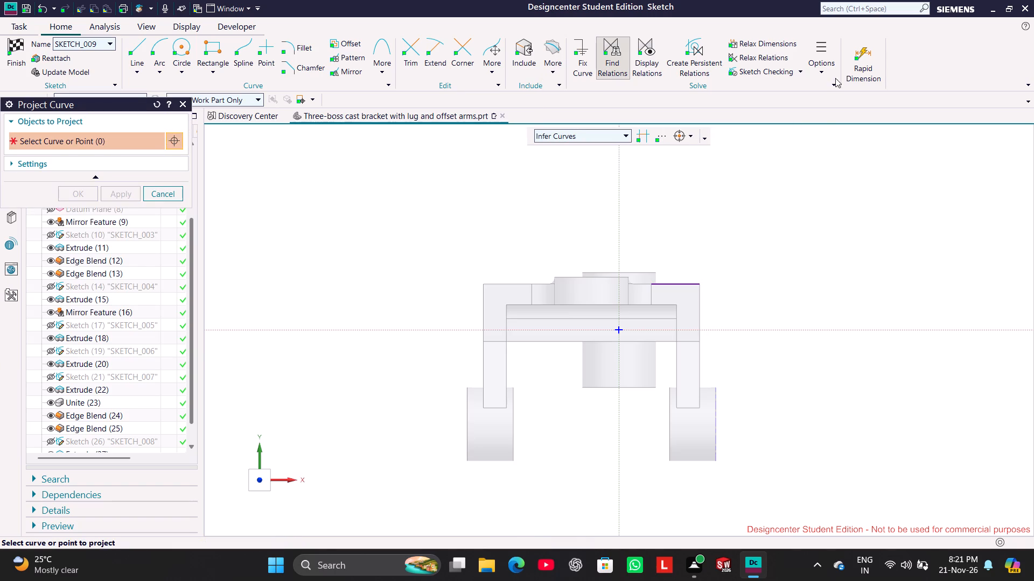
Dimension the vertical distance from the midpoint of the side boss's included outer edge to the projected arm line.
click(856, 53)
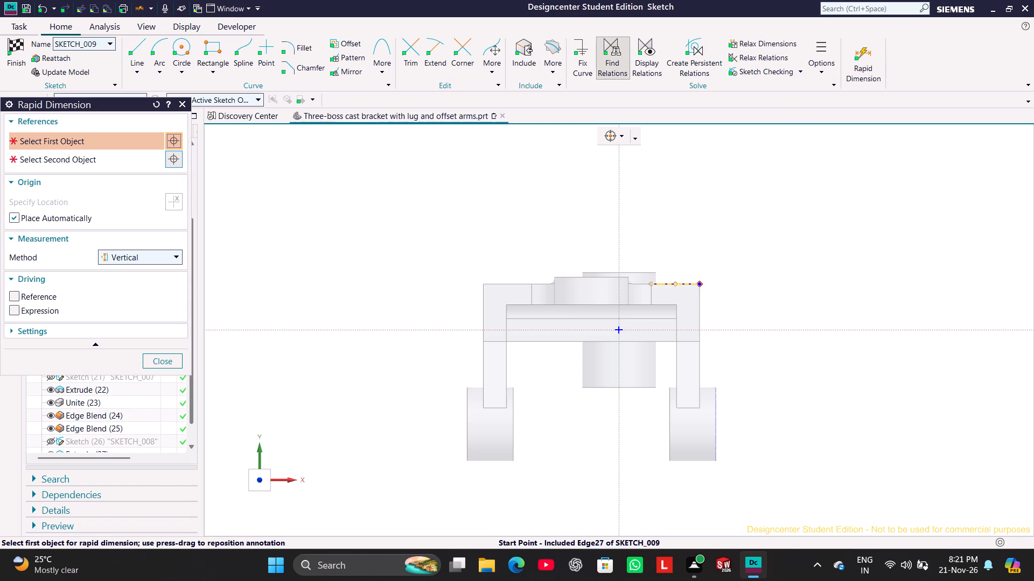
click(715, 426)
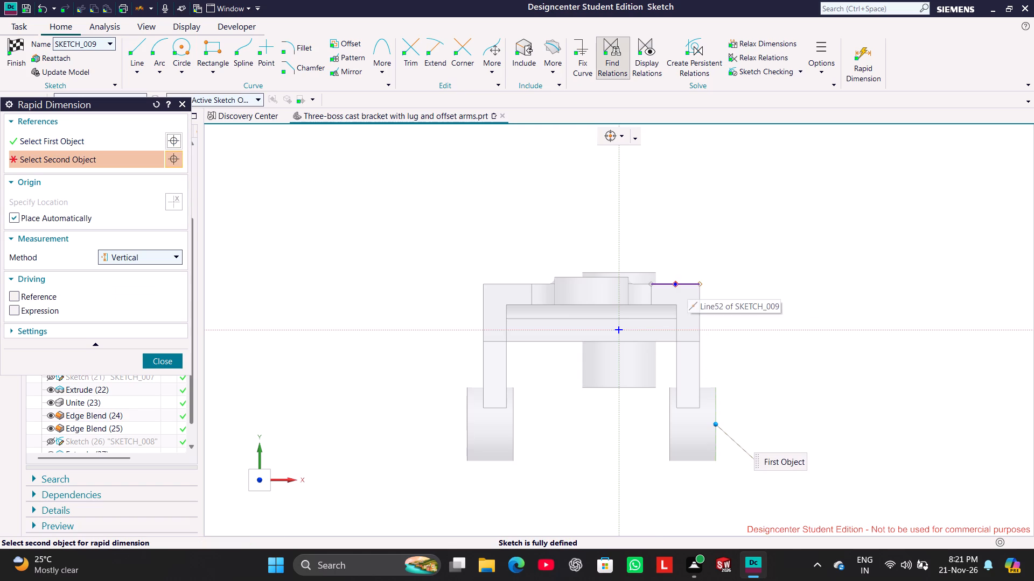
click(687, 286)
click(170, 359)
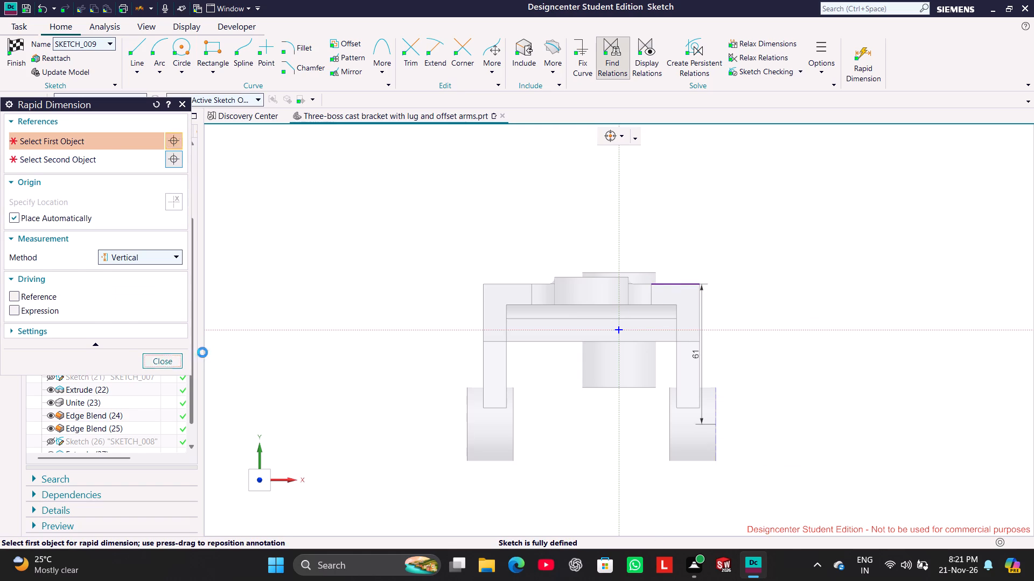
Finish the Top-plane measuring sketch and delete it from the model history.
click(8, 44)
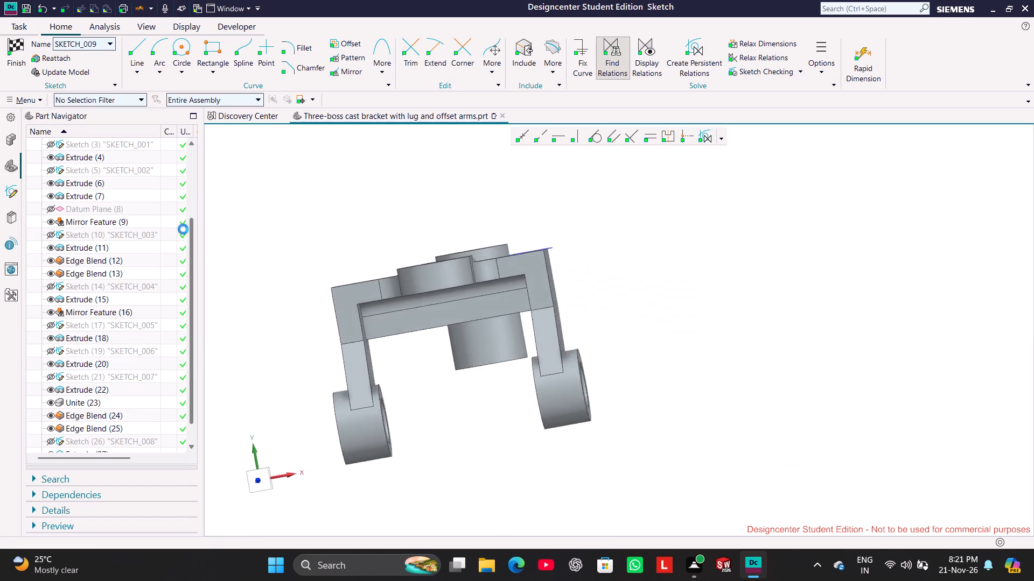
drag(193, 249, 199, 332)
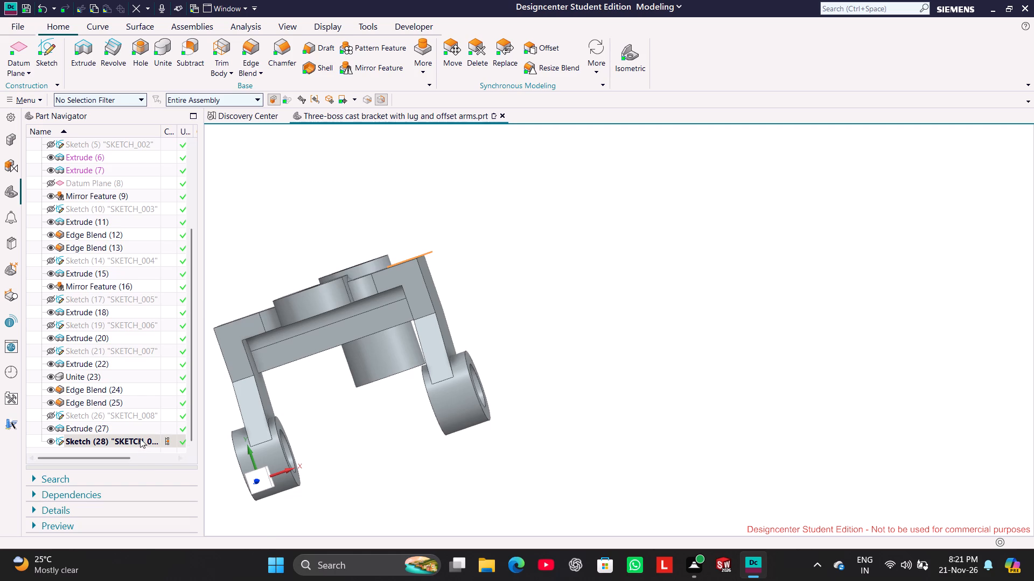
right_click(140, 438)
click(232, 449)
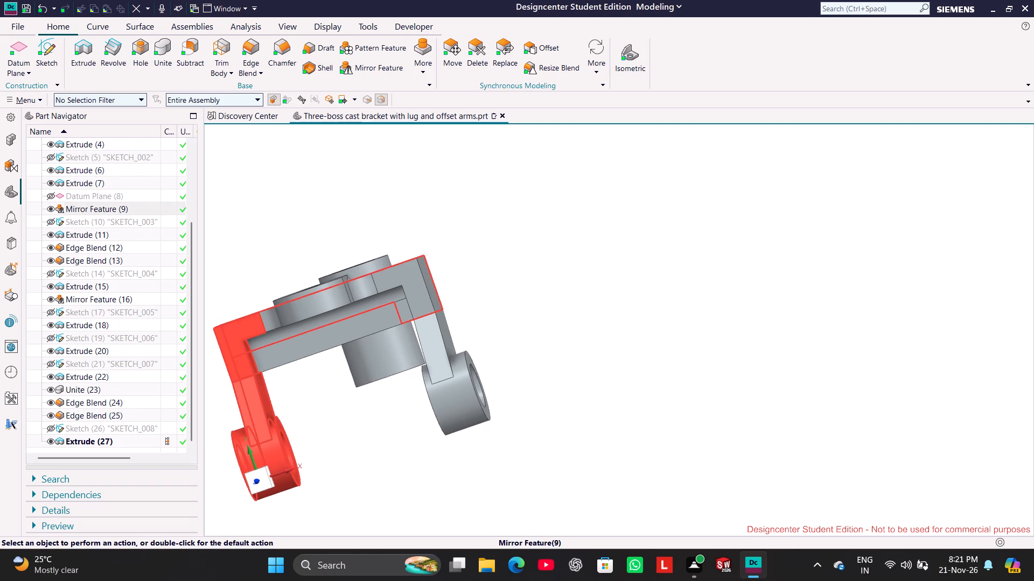
Examine the bracket from below and in isometric view, and go to the start of its model history.
click(591, 229)
click(626, 65)
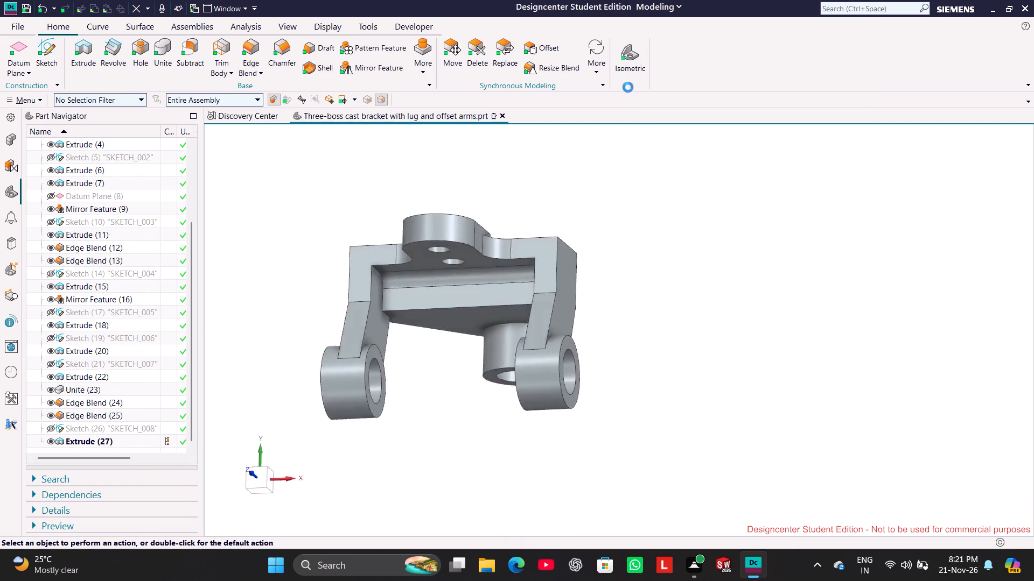
click(317, 275)
middle_drag(356, 324, 398, 311)
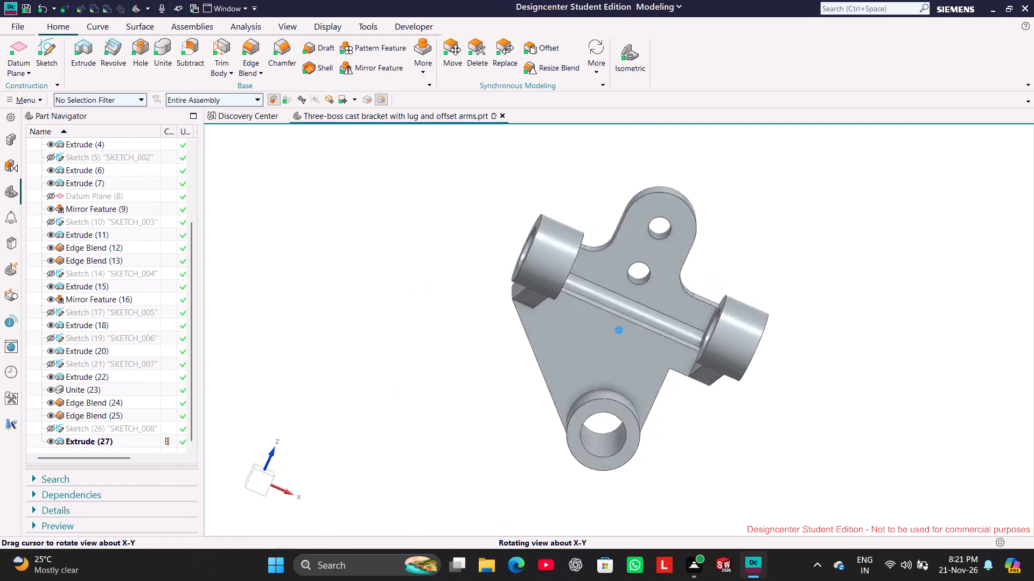
middle_drag(398, 311, 379, 303)
click(639, 54)
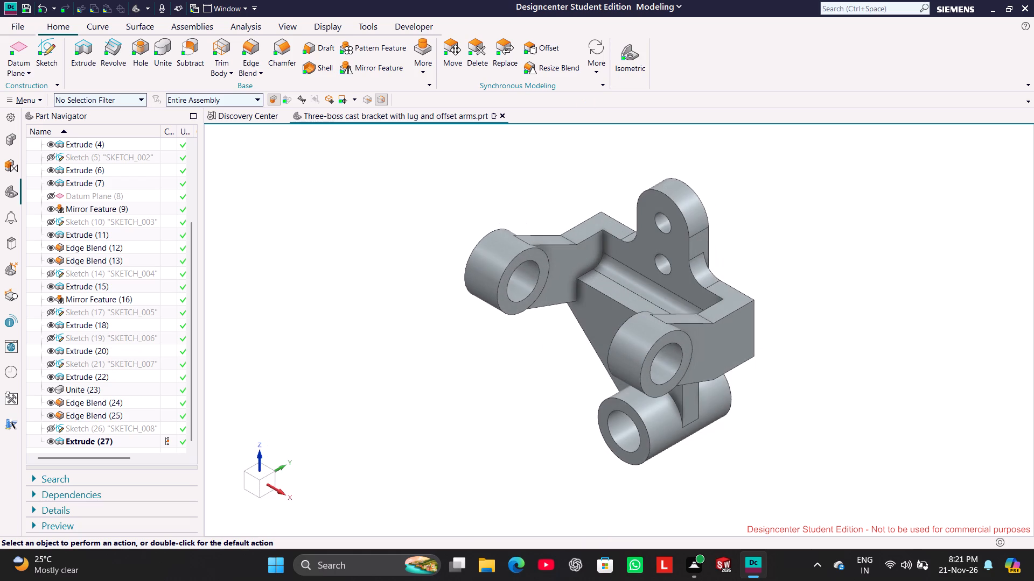
drag(187, 242, 199, 129)
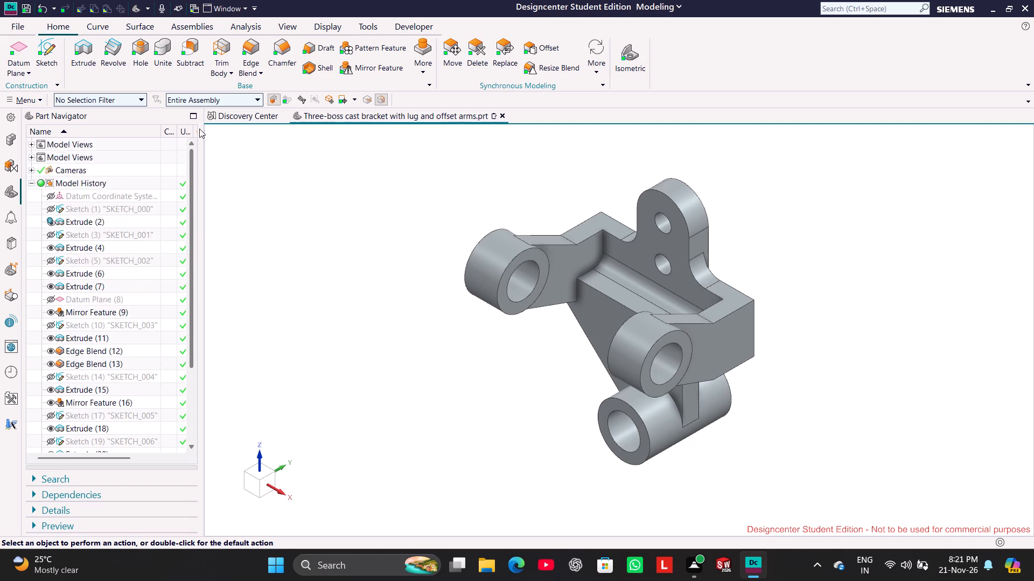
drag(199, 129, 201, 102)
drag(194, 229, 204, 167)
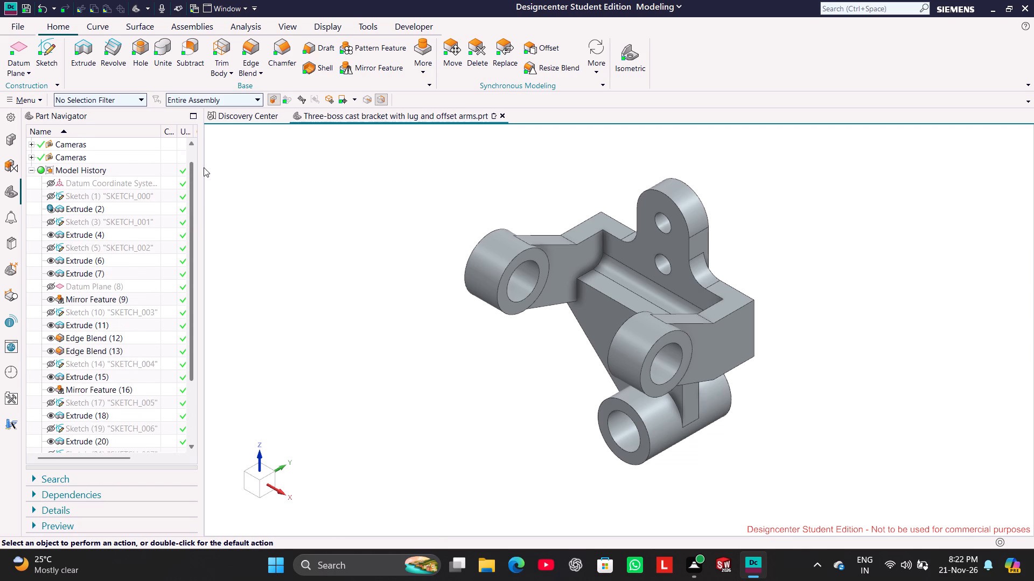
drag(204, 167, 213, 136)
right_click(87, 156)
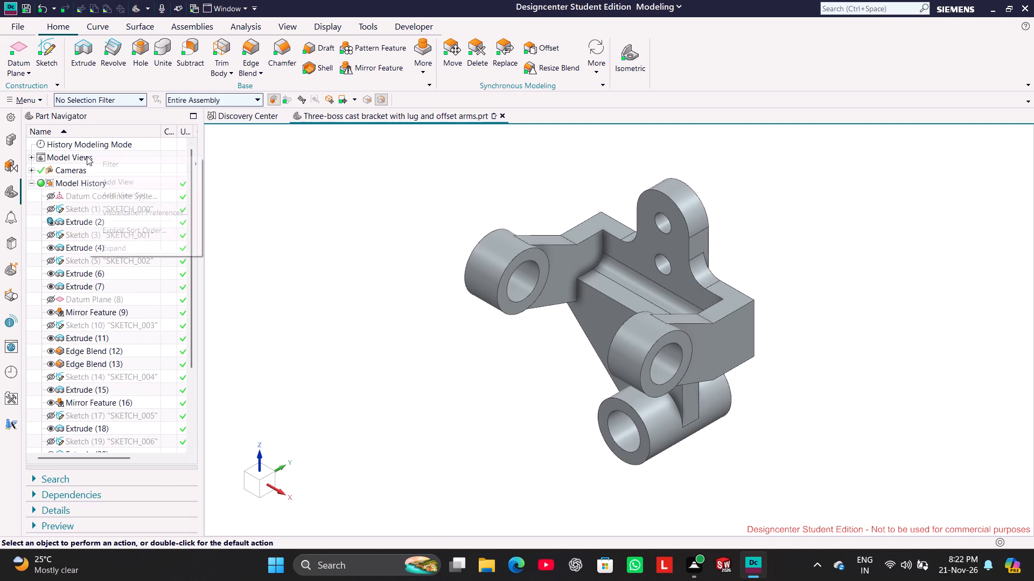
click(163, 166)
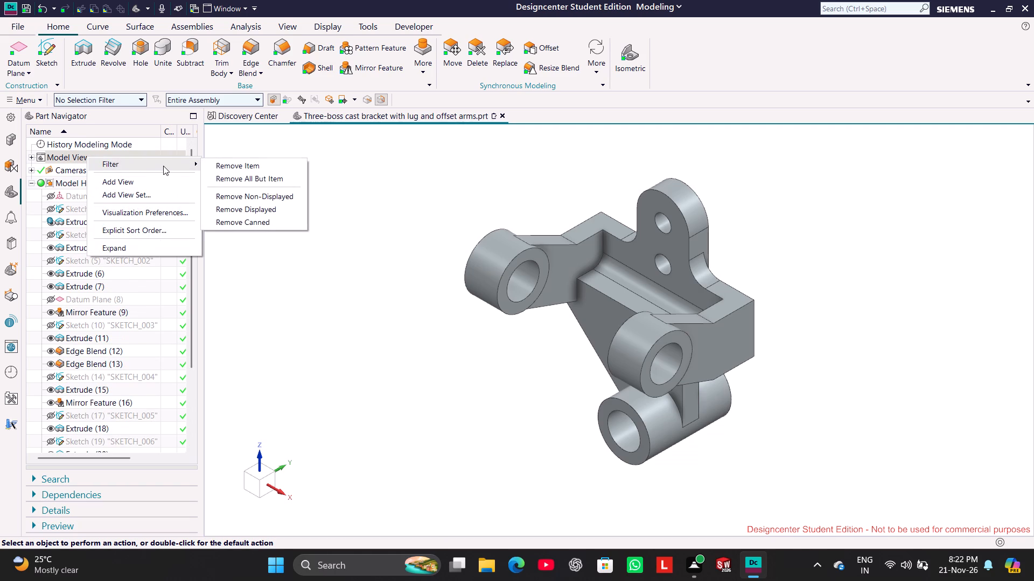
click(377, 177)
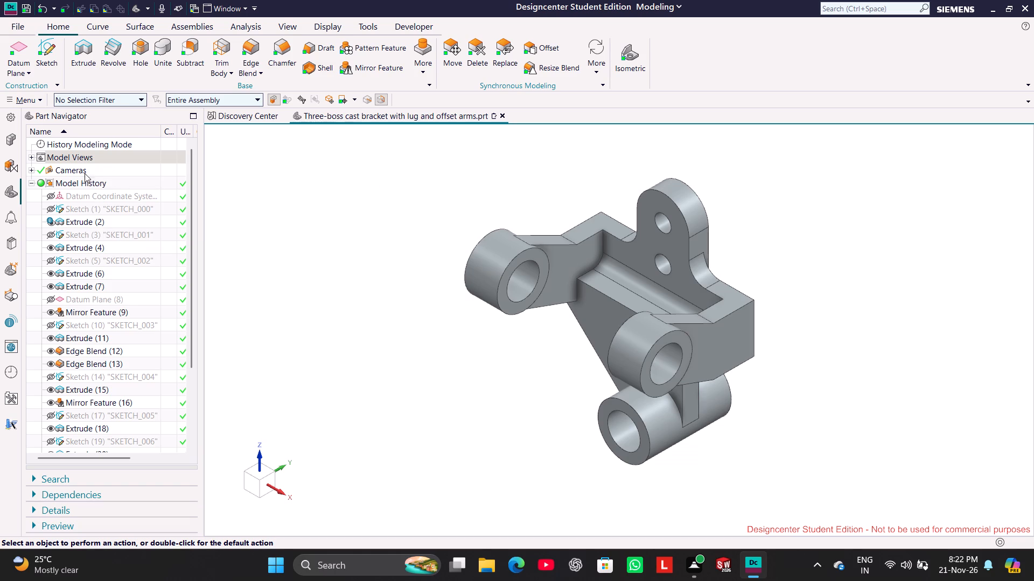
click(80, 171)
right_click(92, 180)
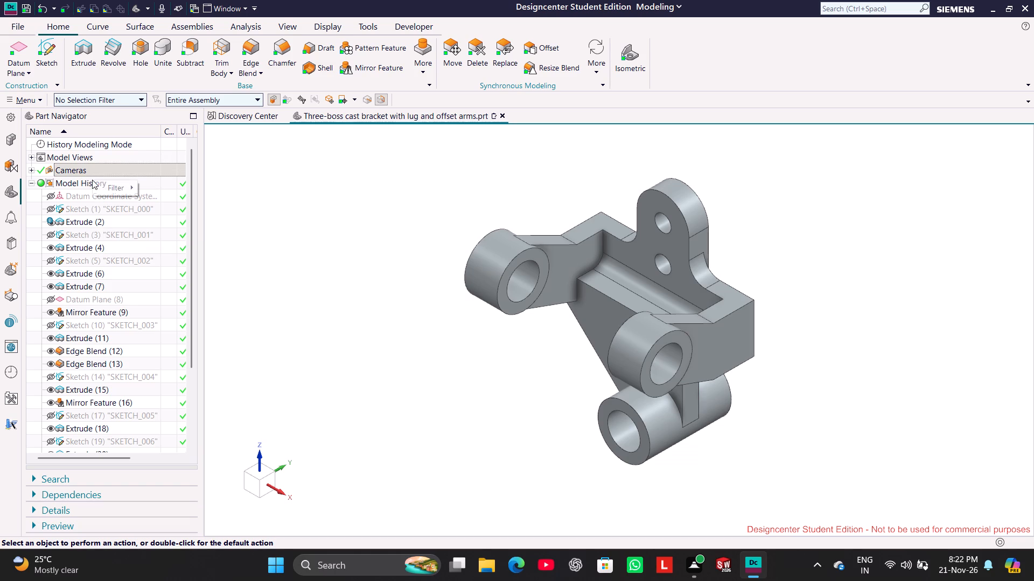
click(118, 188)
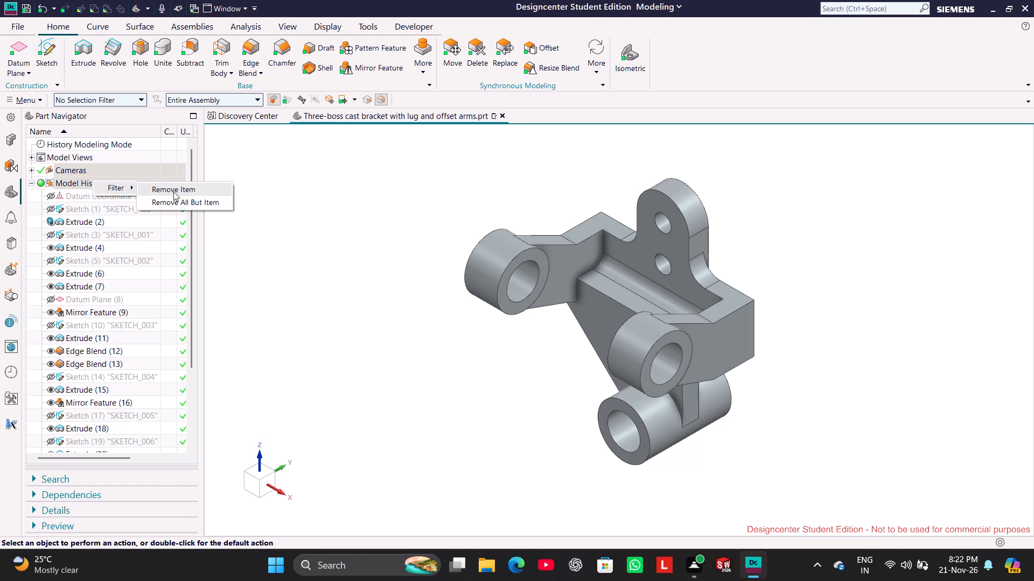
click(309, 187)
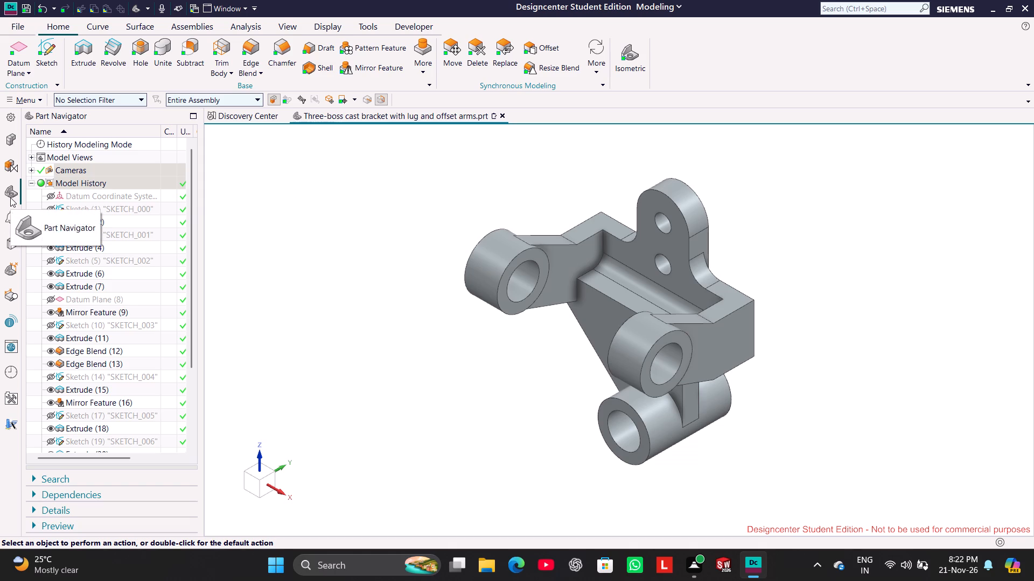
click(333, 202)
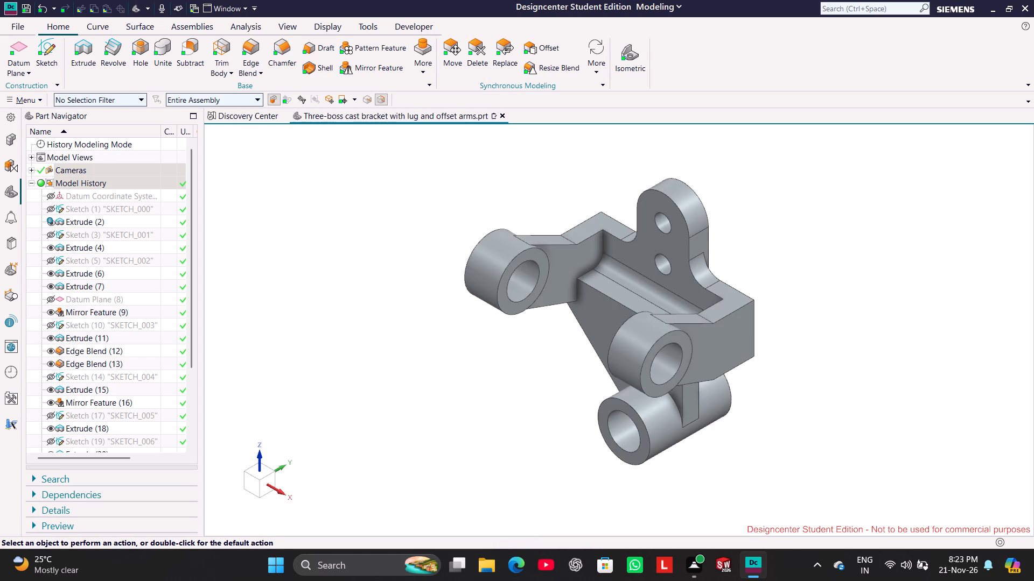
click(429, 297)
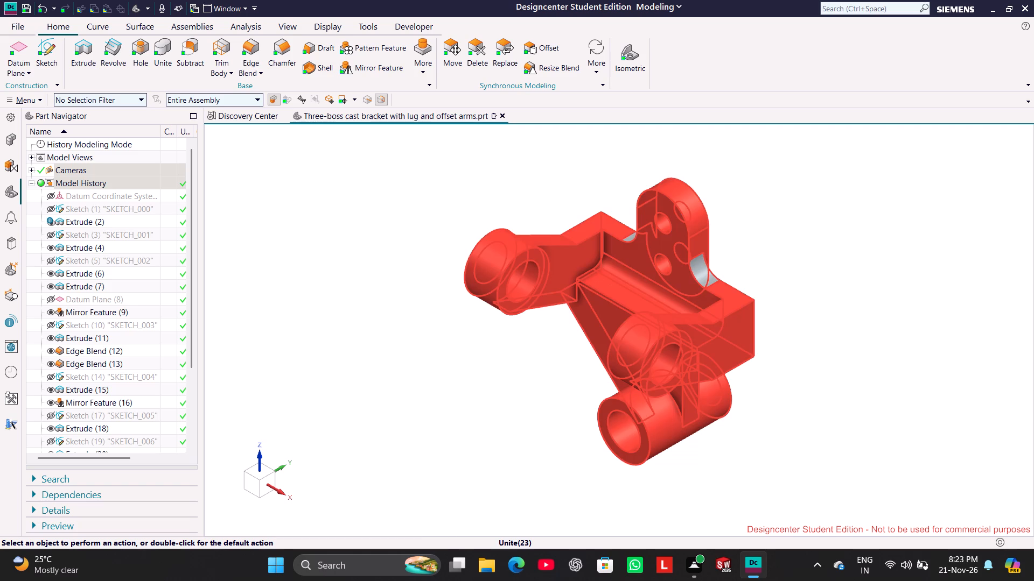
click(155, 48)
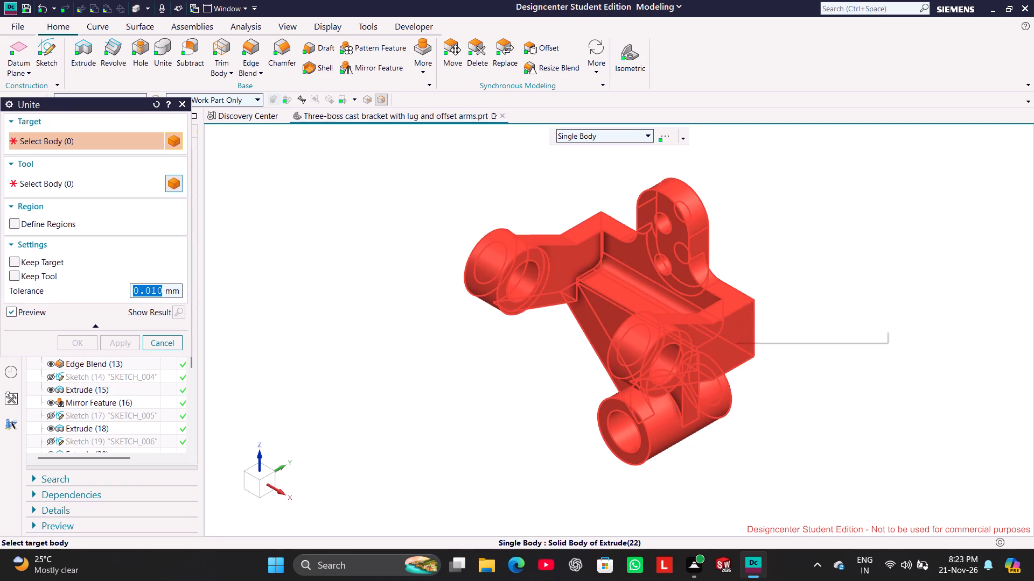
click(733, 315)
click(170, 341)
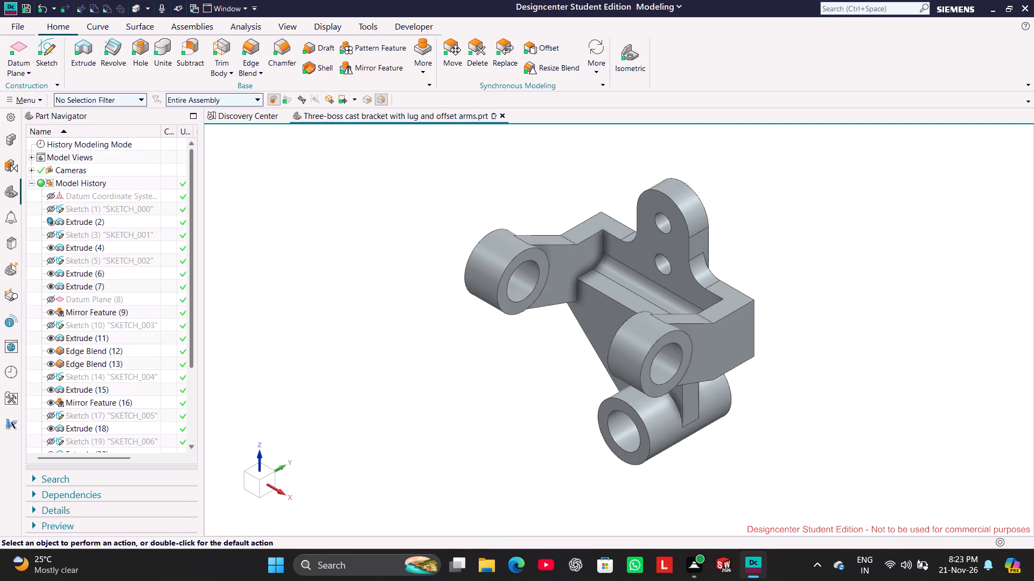
Start assigning a feature face color to the bracket's Unite feature, choose Specify Color and open the color palette.
ctrl+click(731, 315)
ctrl+click(673, 336)
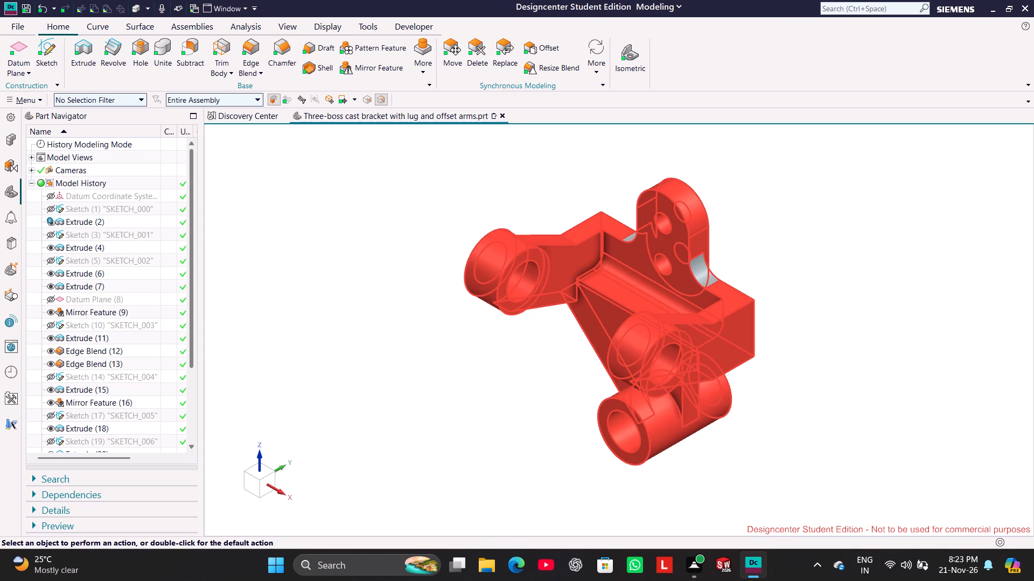
click(690, 343)
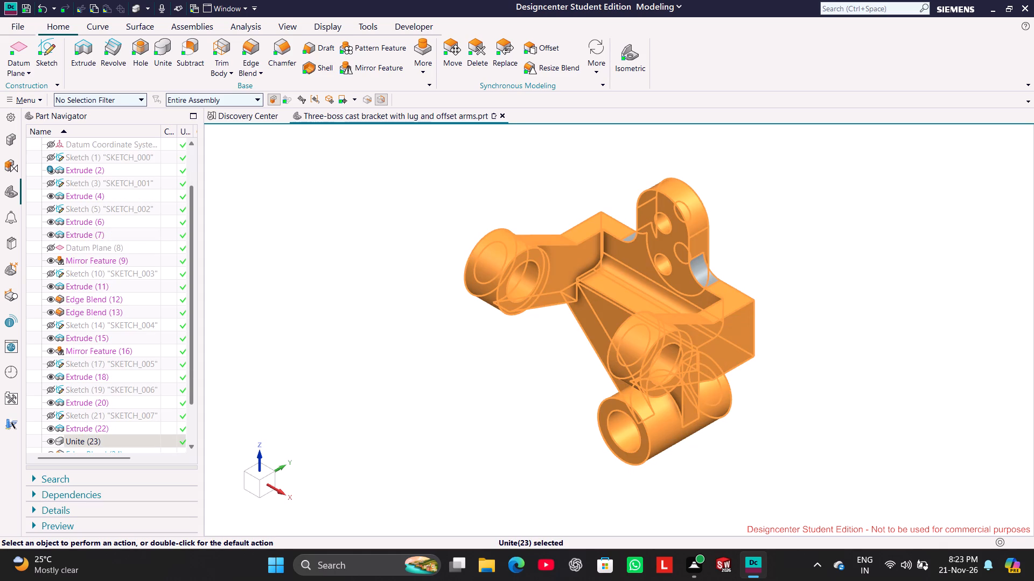
right_click(722, 336)
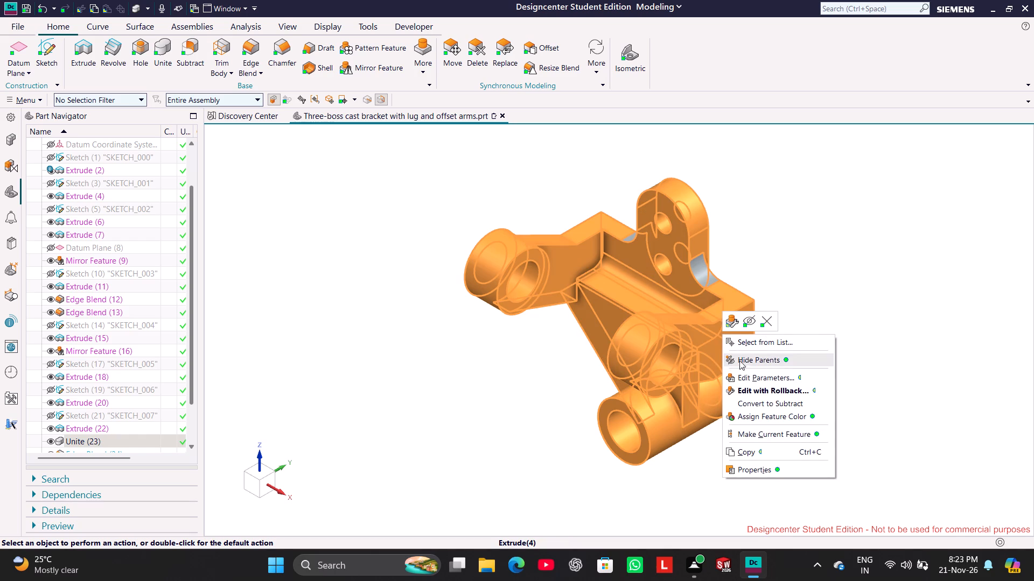
click(759, 416)
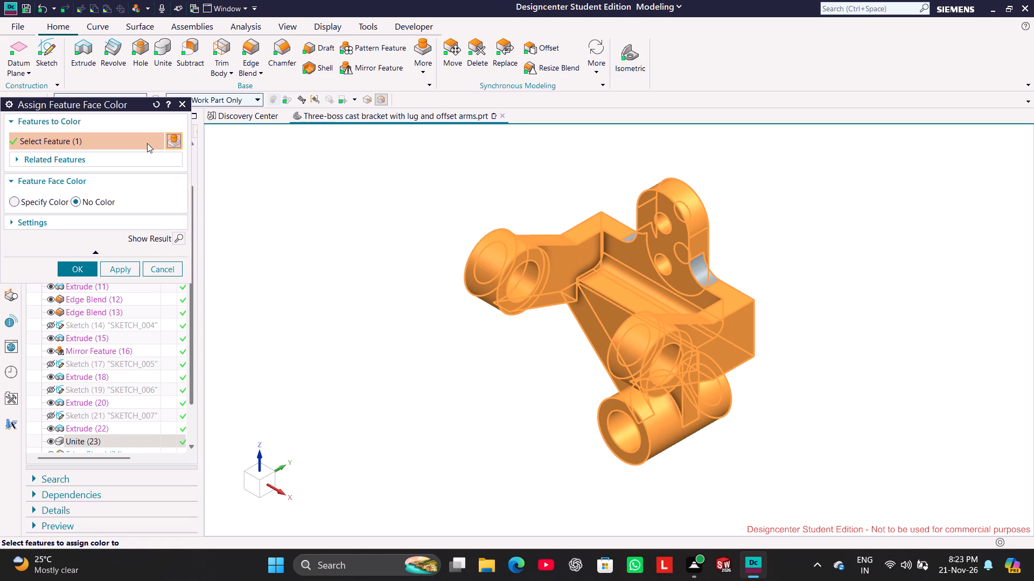
click(97, 154)
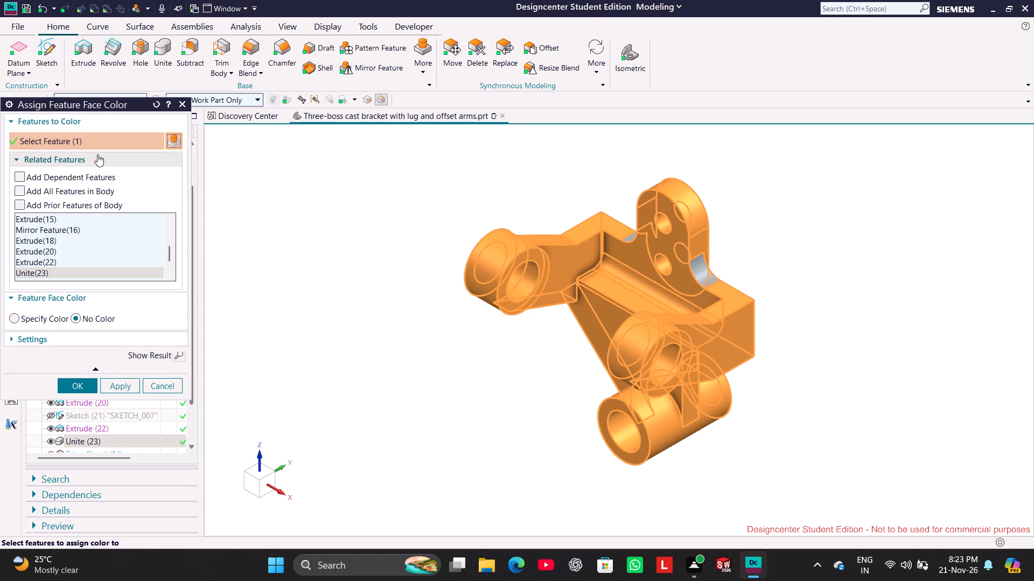
click(97, 154)
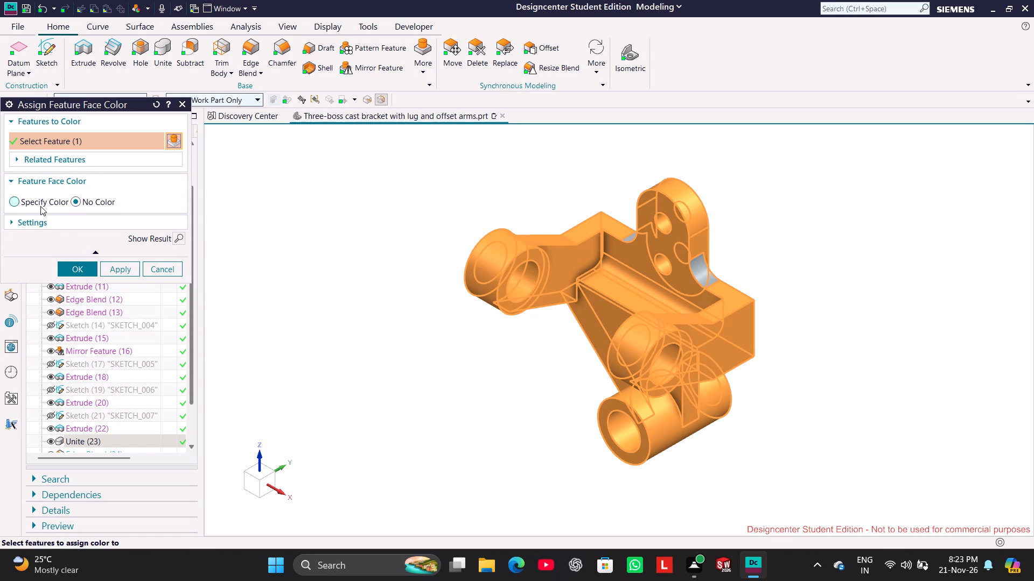
click(33, 205)
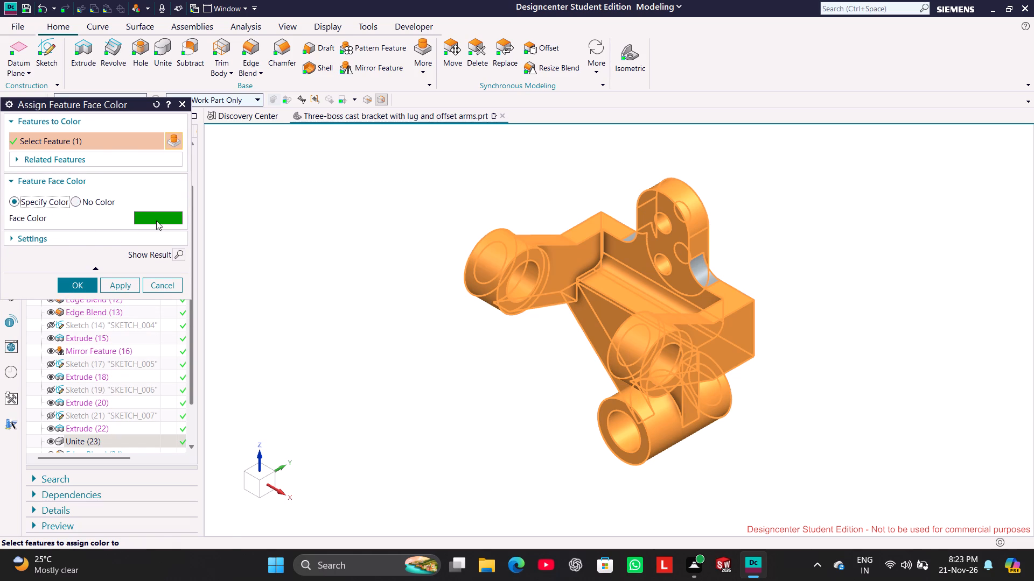
click(156, 221)
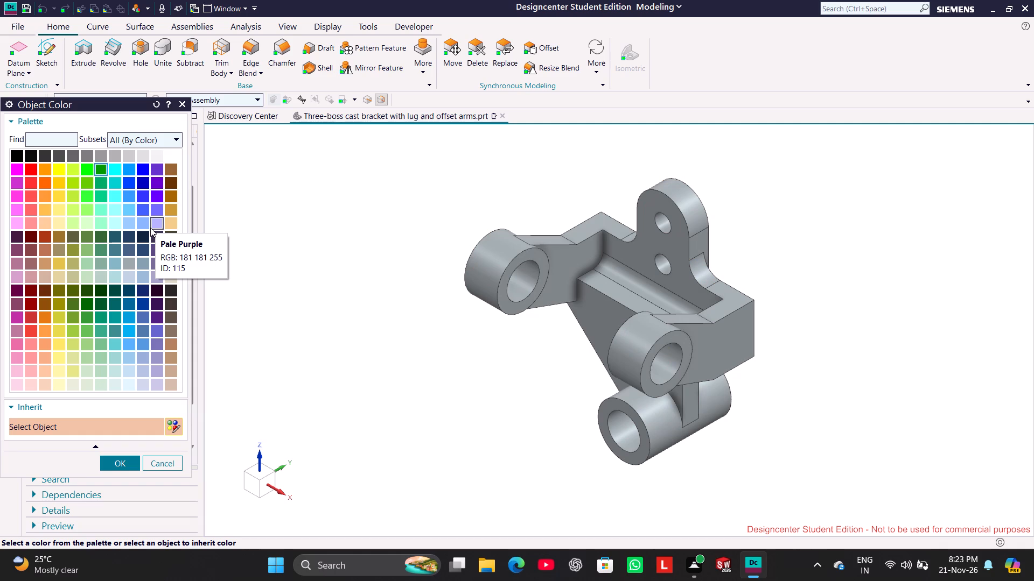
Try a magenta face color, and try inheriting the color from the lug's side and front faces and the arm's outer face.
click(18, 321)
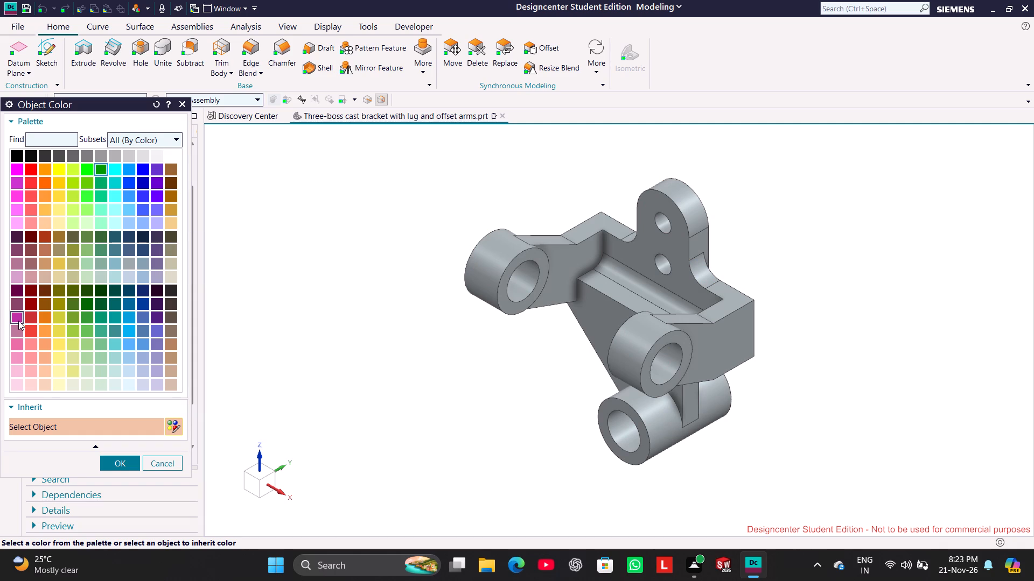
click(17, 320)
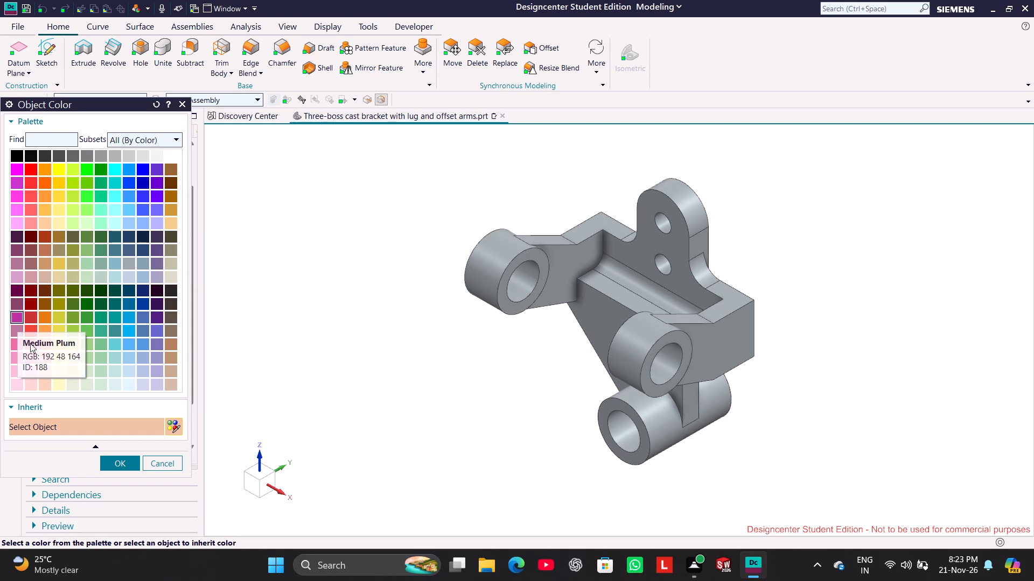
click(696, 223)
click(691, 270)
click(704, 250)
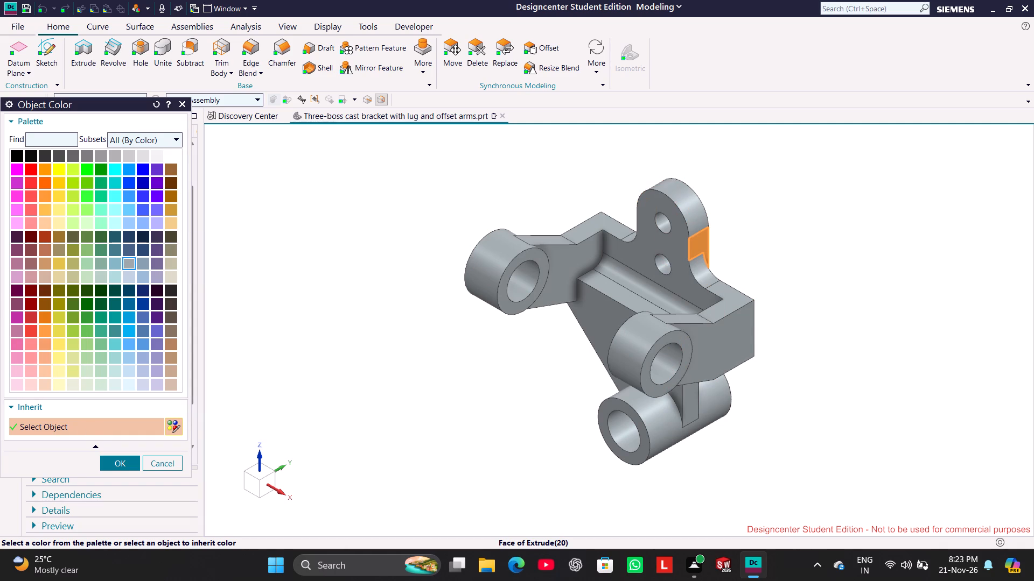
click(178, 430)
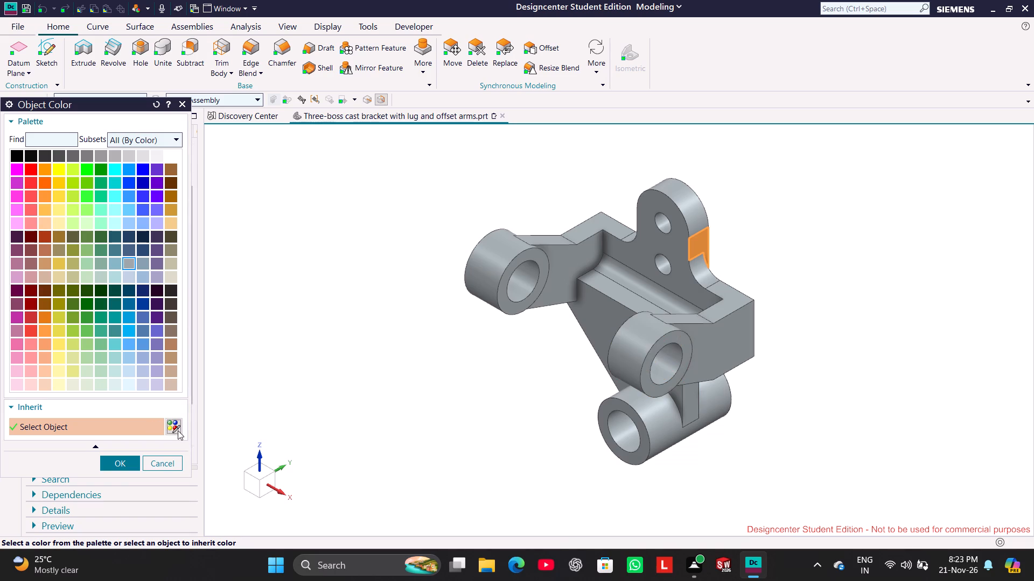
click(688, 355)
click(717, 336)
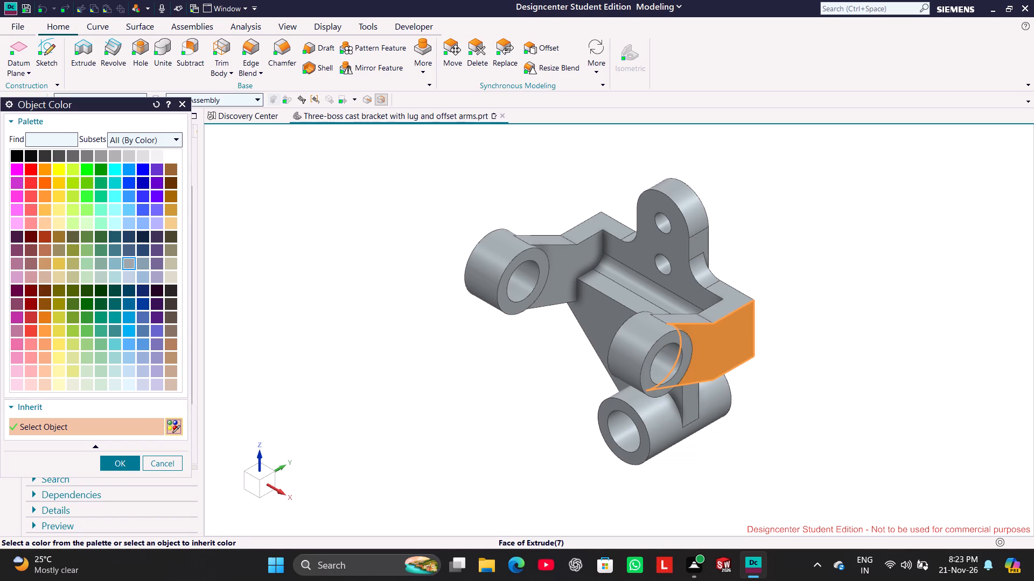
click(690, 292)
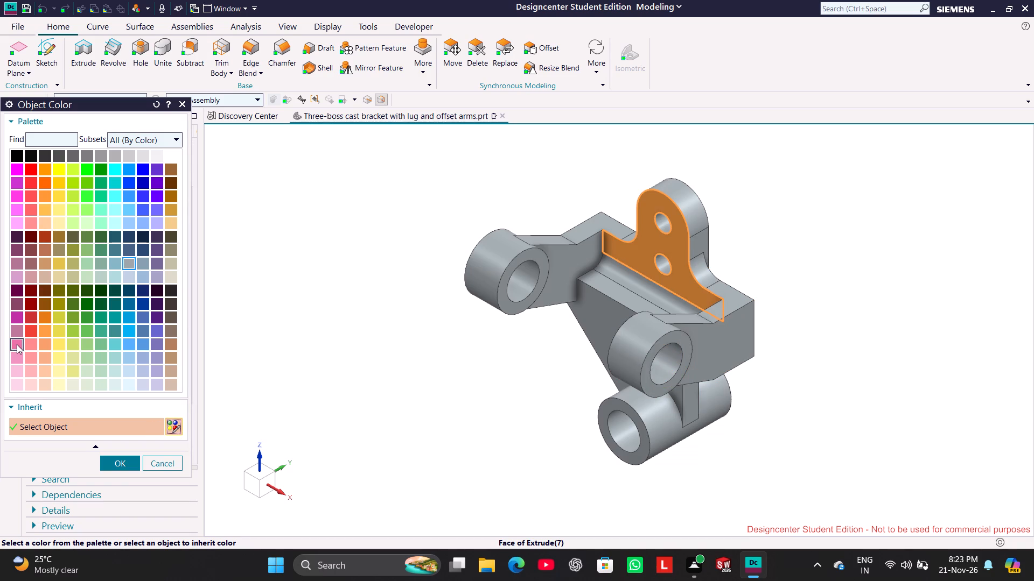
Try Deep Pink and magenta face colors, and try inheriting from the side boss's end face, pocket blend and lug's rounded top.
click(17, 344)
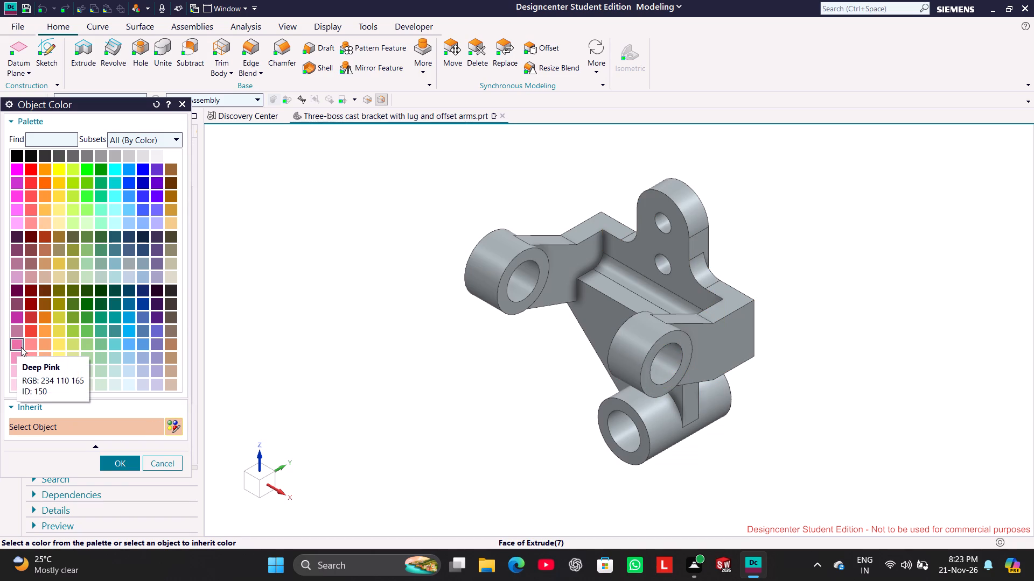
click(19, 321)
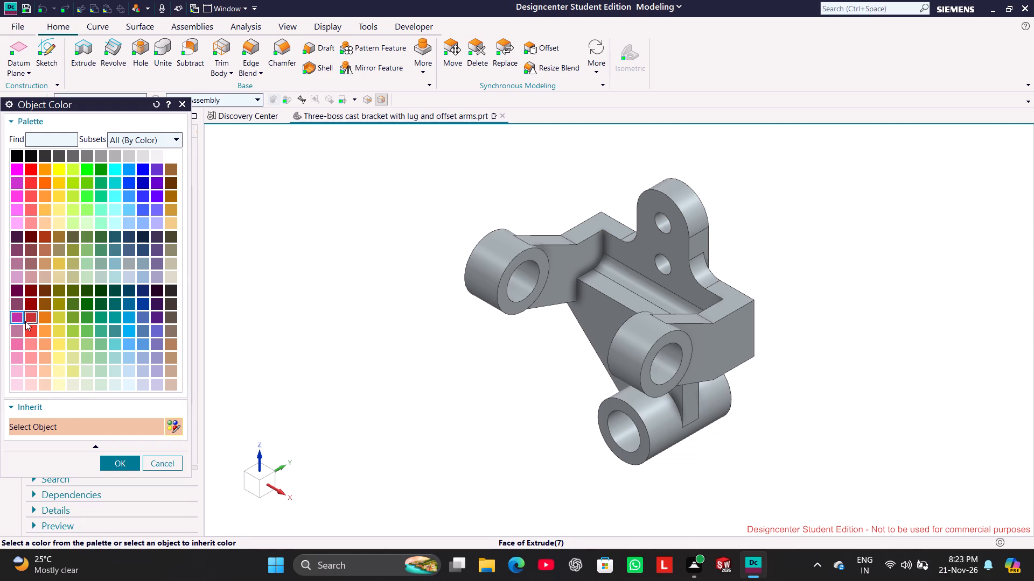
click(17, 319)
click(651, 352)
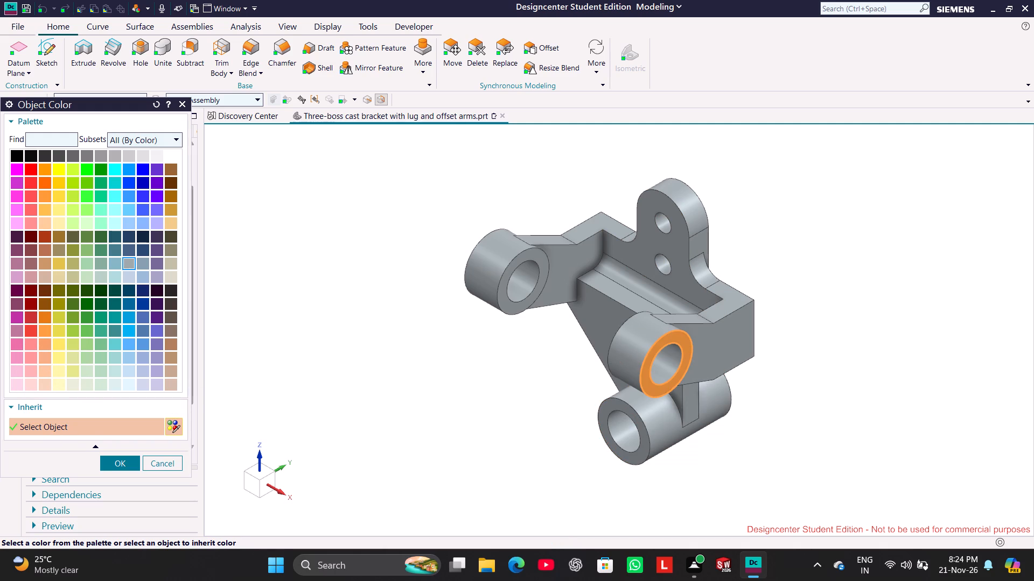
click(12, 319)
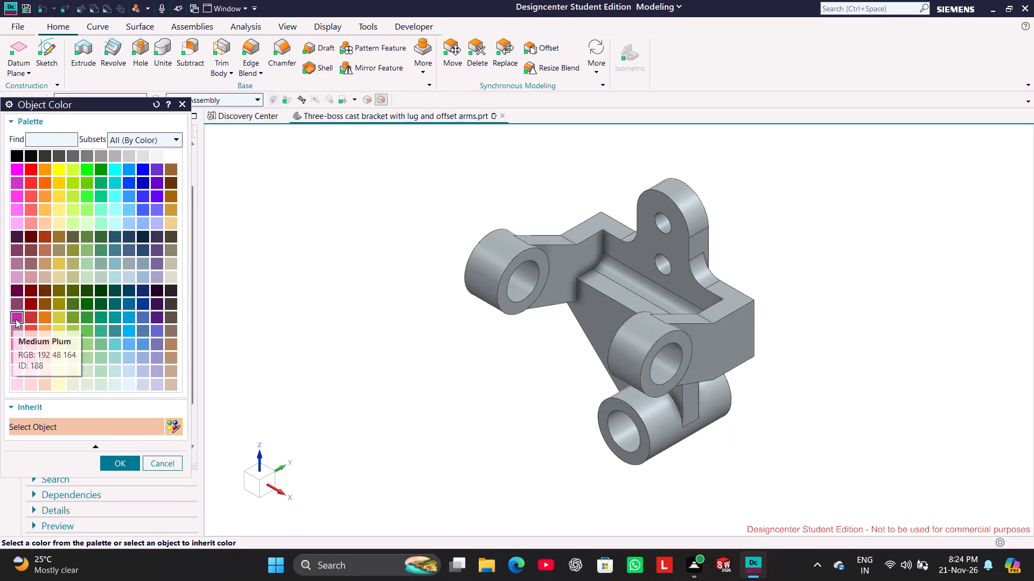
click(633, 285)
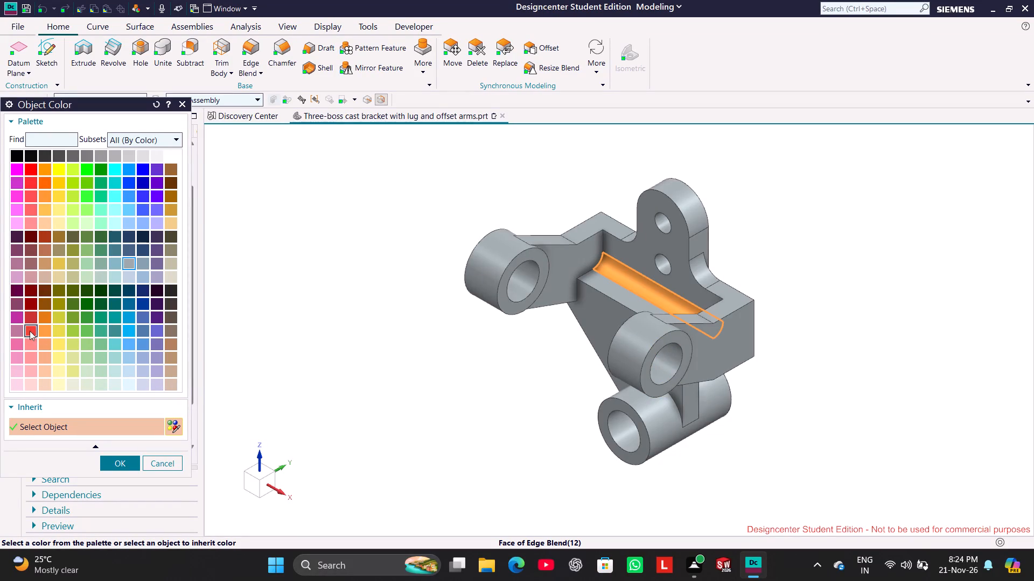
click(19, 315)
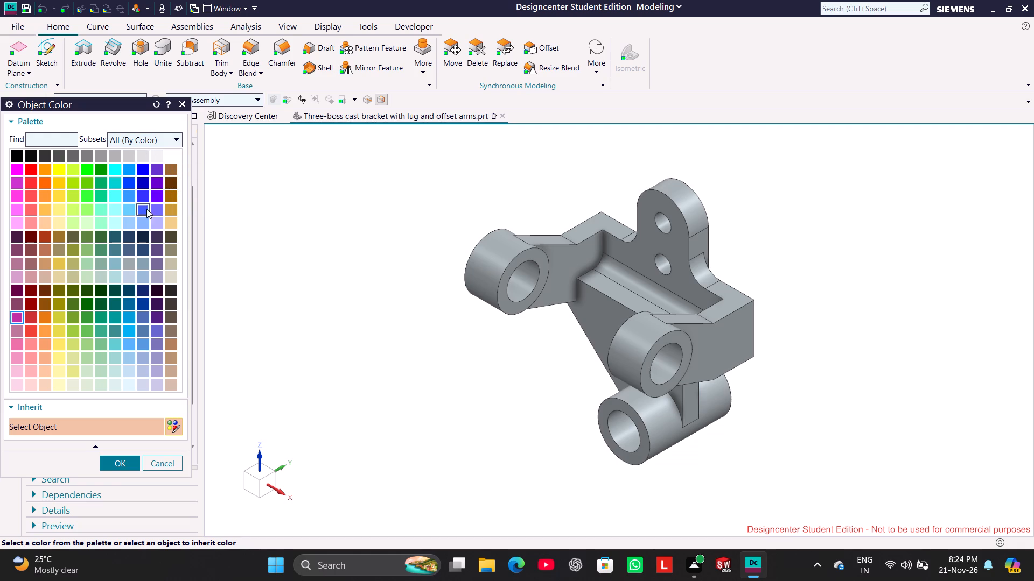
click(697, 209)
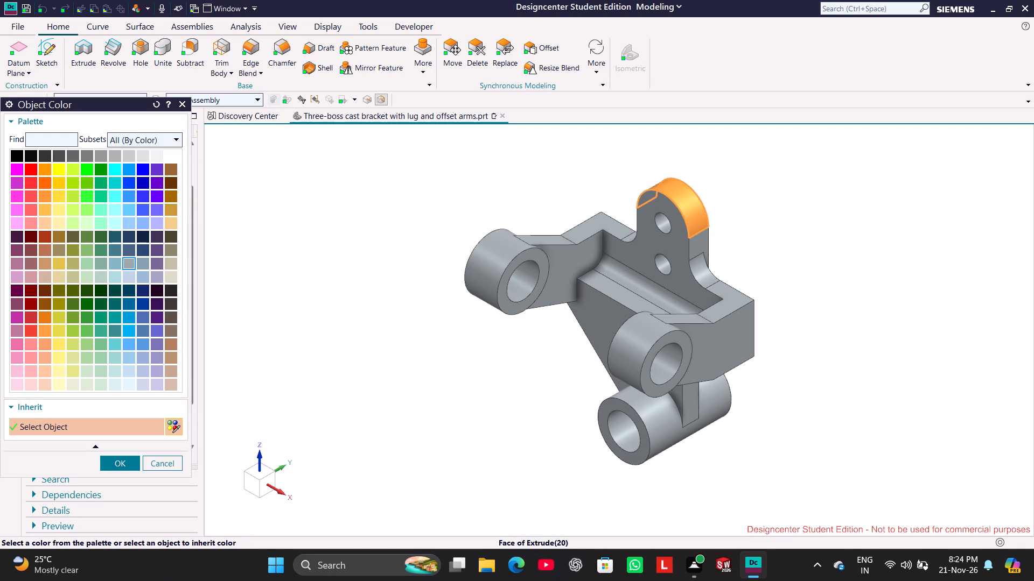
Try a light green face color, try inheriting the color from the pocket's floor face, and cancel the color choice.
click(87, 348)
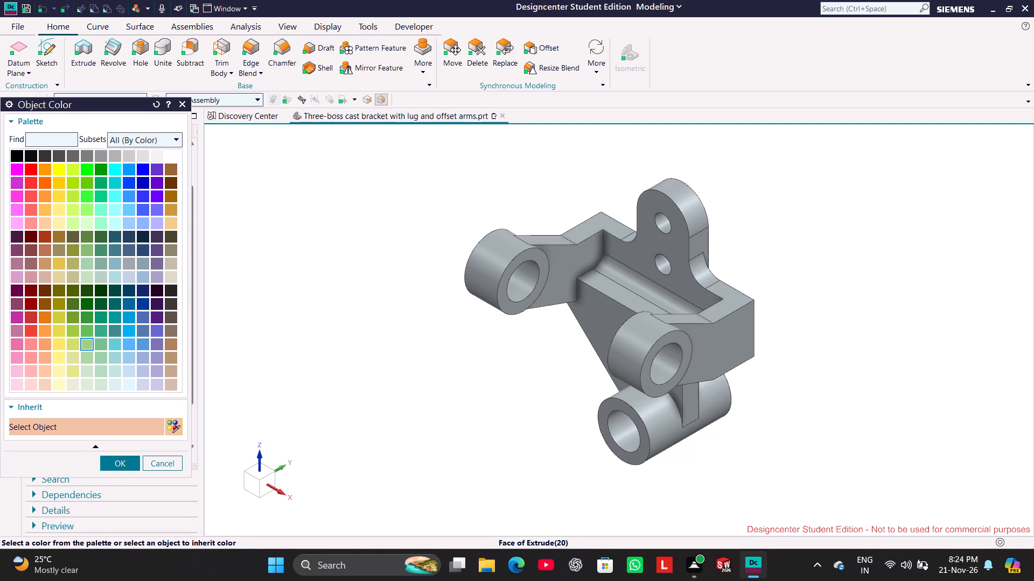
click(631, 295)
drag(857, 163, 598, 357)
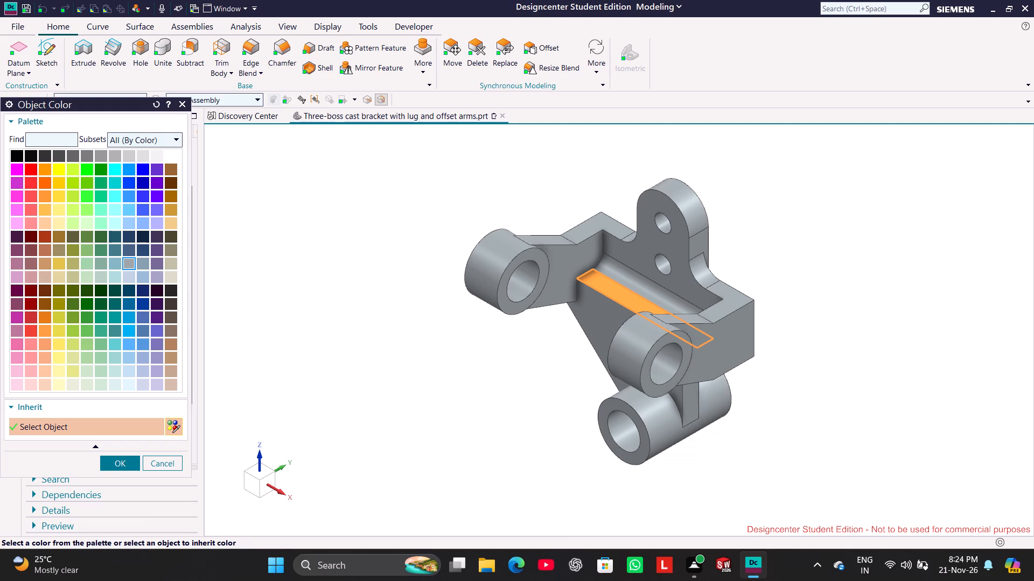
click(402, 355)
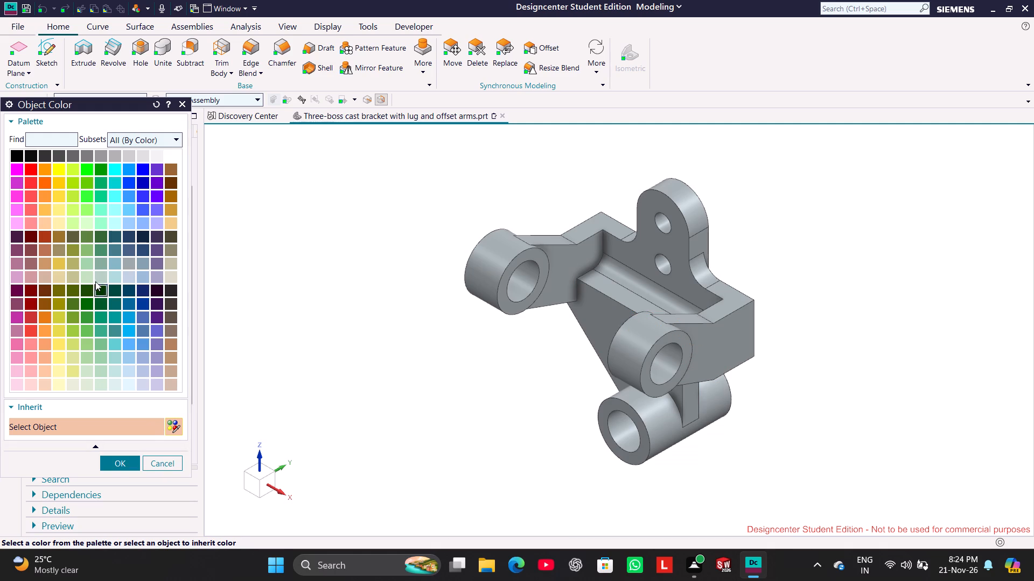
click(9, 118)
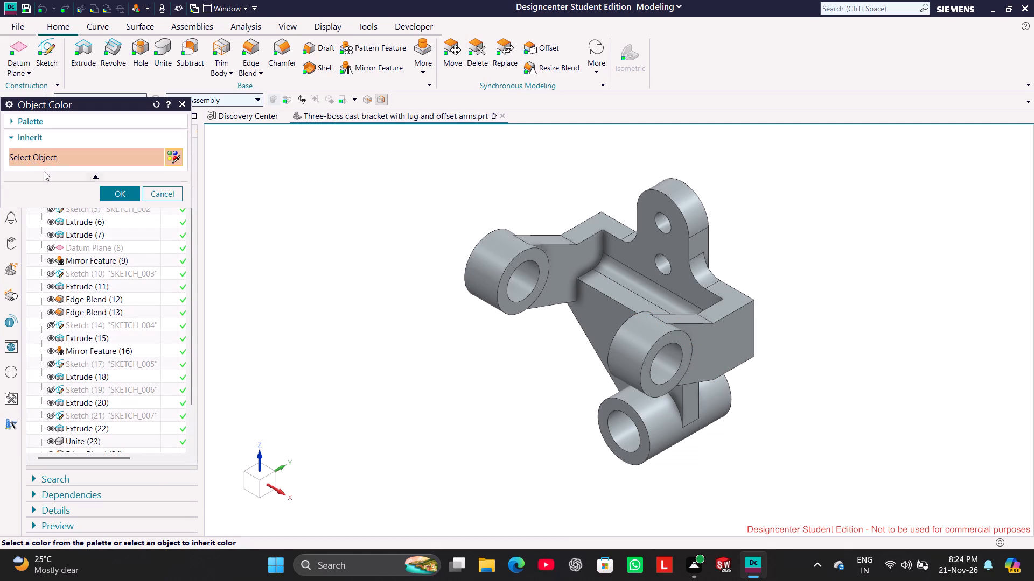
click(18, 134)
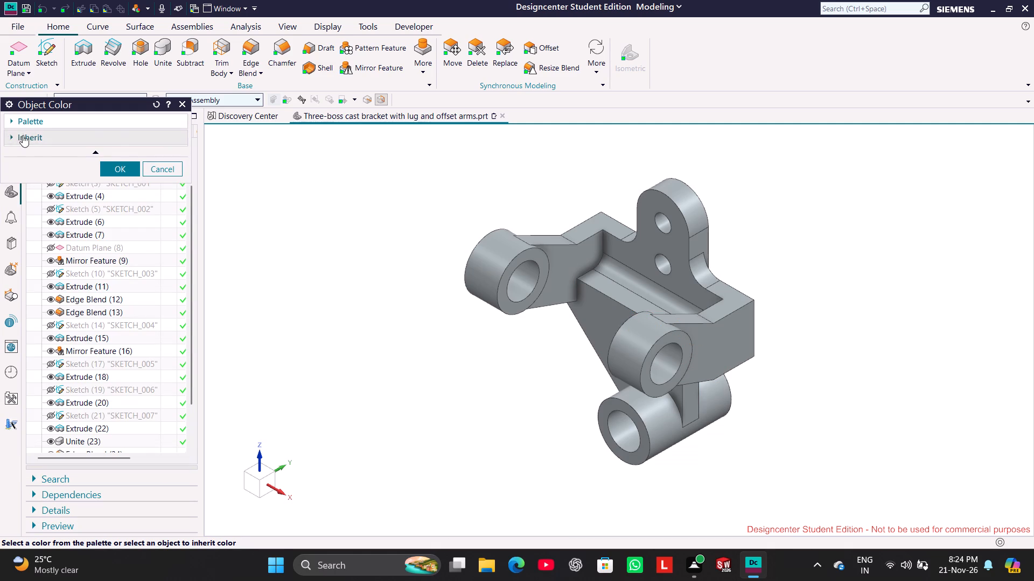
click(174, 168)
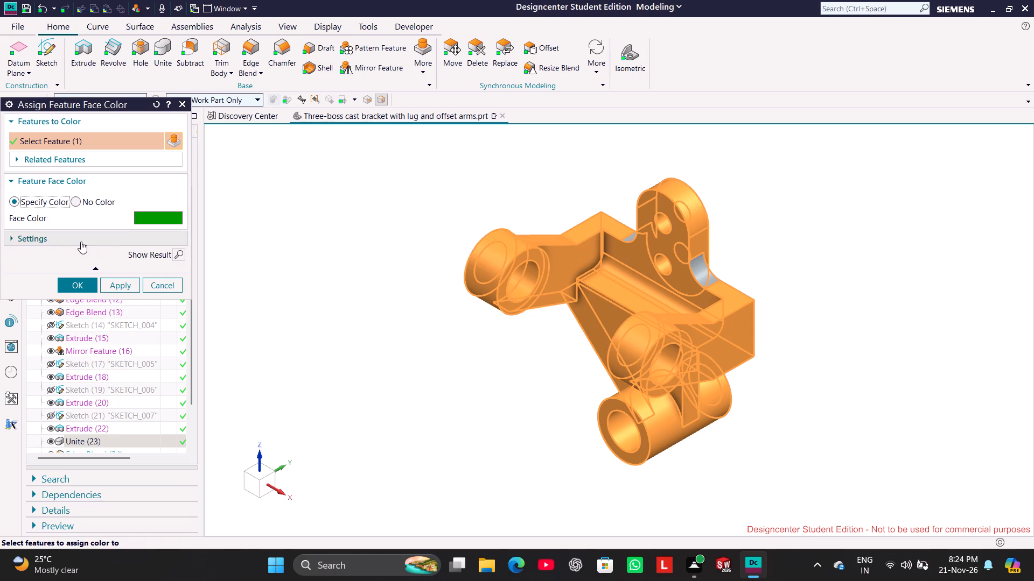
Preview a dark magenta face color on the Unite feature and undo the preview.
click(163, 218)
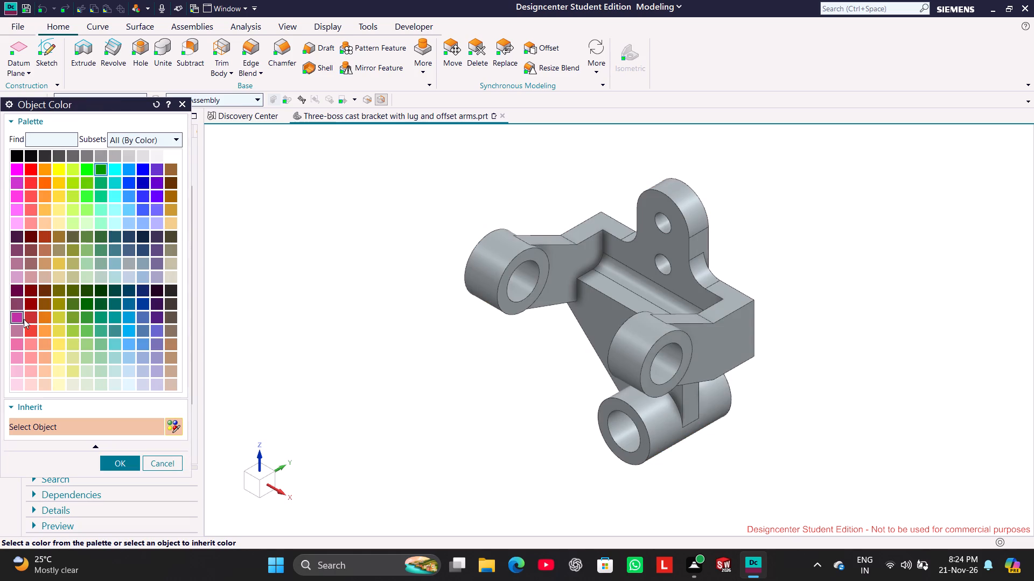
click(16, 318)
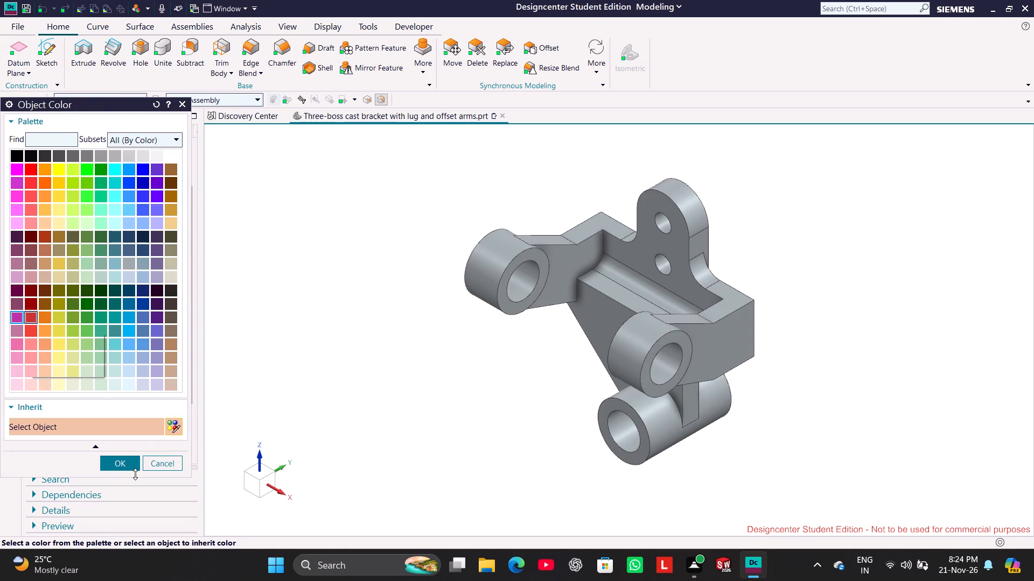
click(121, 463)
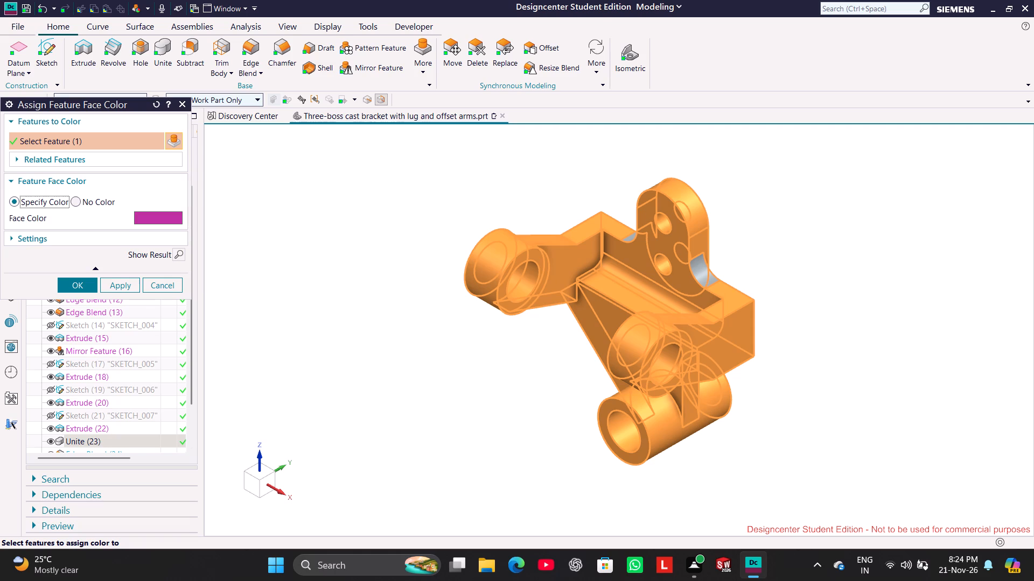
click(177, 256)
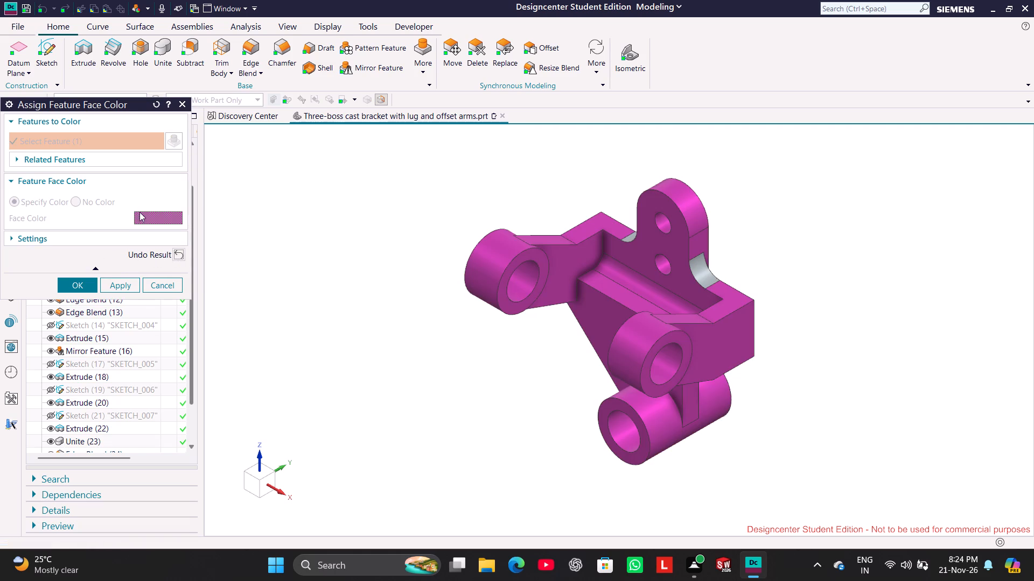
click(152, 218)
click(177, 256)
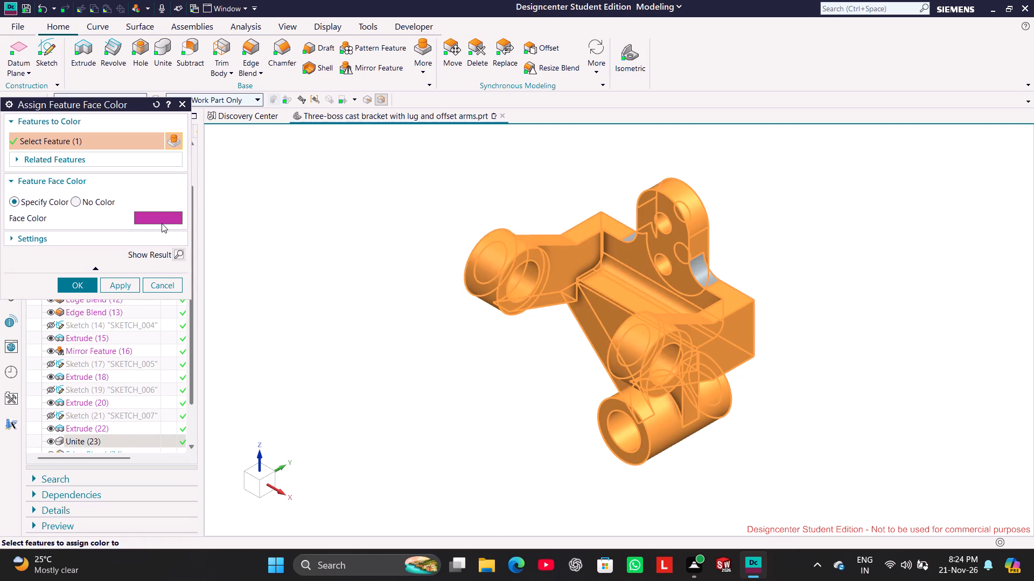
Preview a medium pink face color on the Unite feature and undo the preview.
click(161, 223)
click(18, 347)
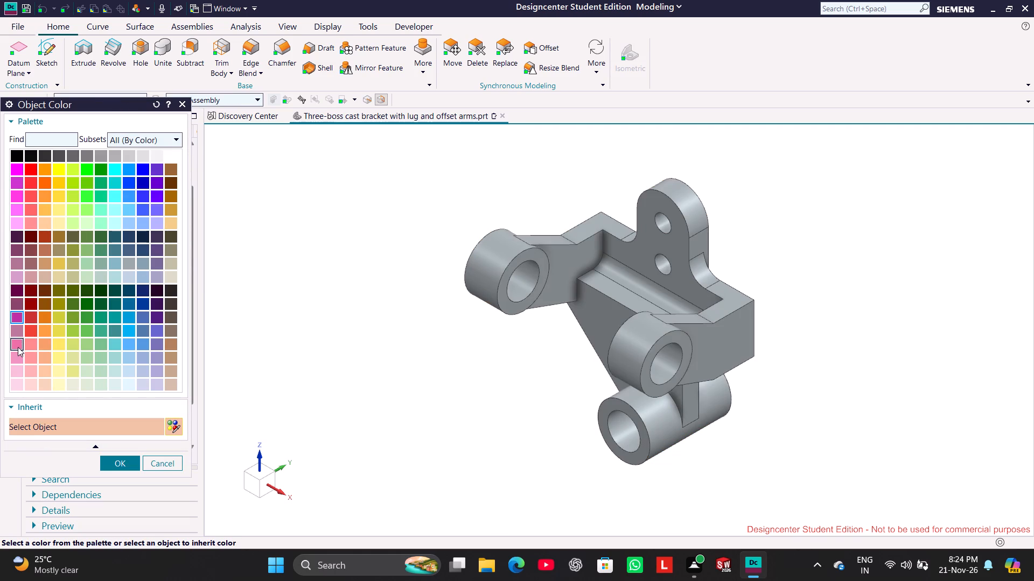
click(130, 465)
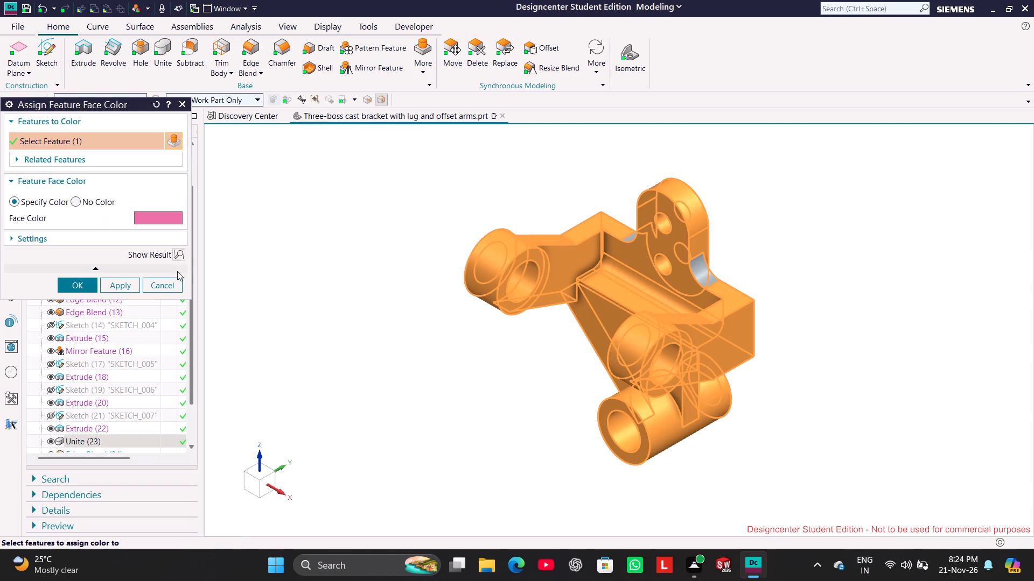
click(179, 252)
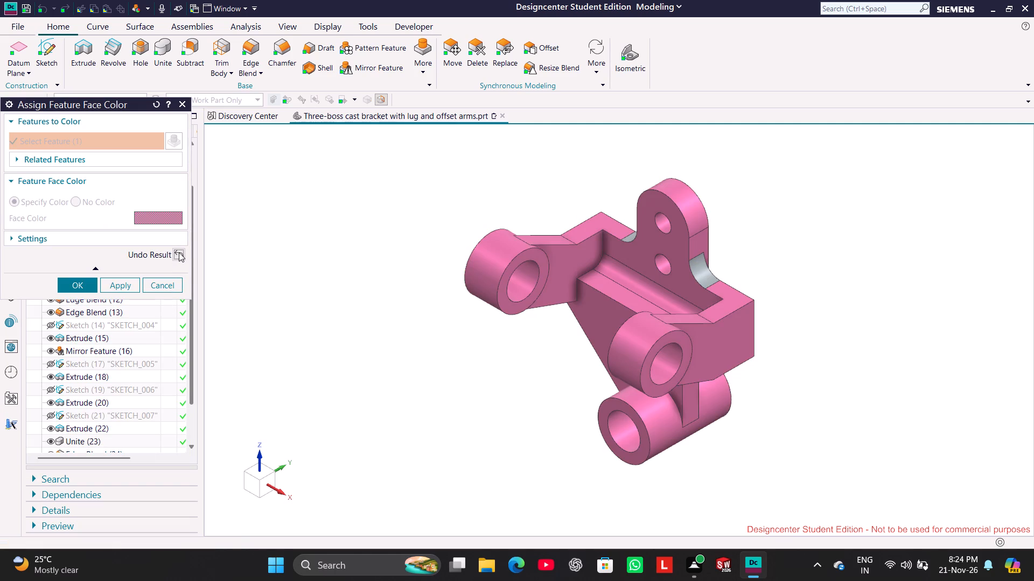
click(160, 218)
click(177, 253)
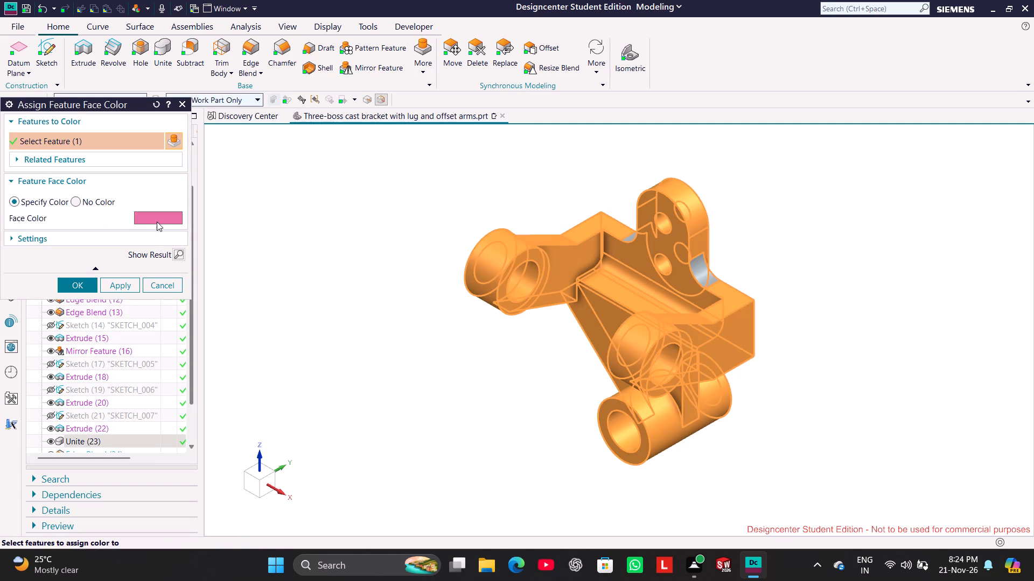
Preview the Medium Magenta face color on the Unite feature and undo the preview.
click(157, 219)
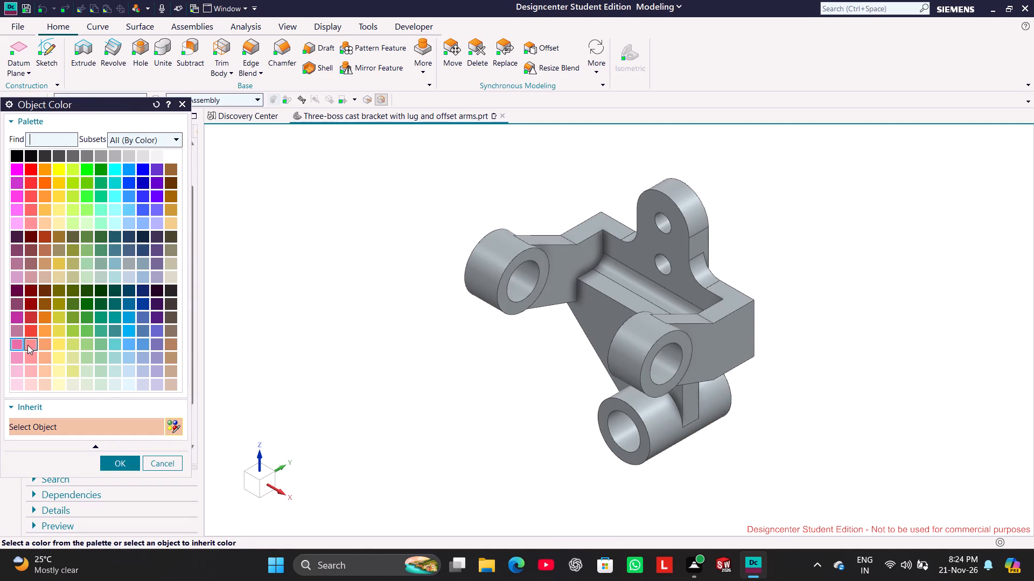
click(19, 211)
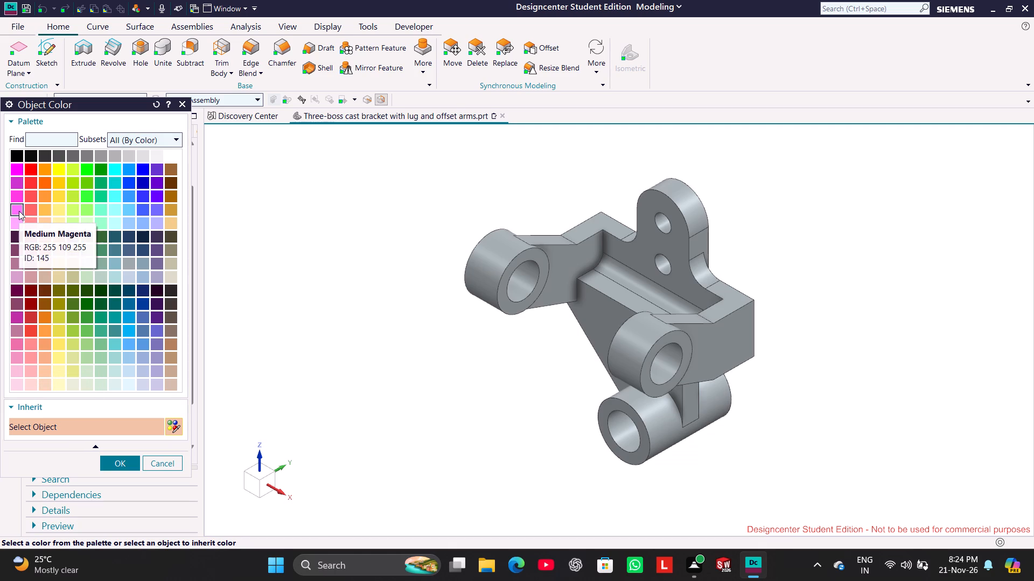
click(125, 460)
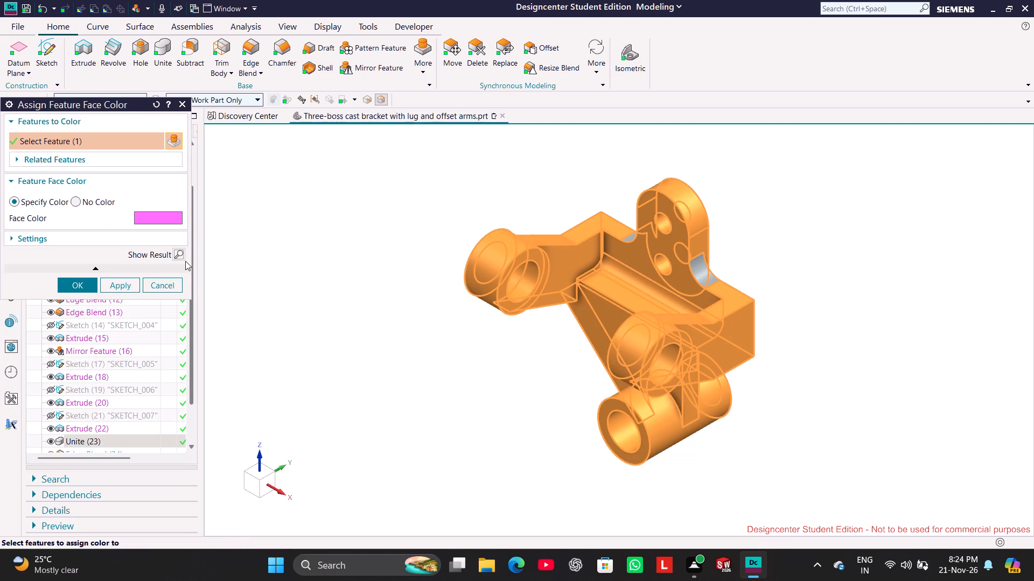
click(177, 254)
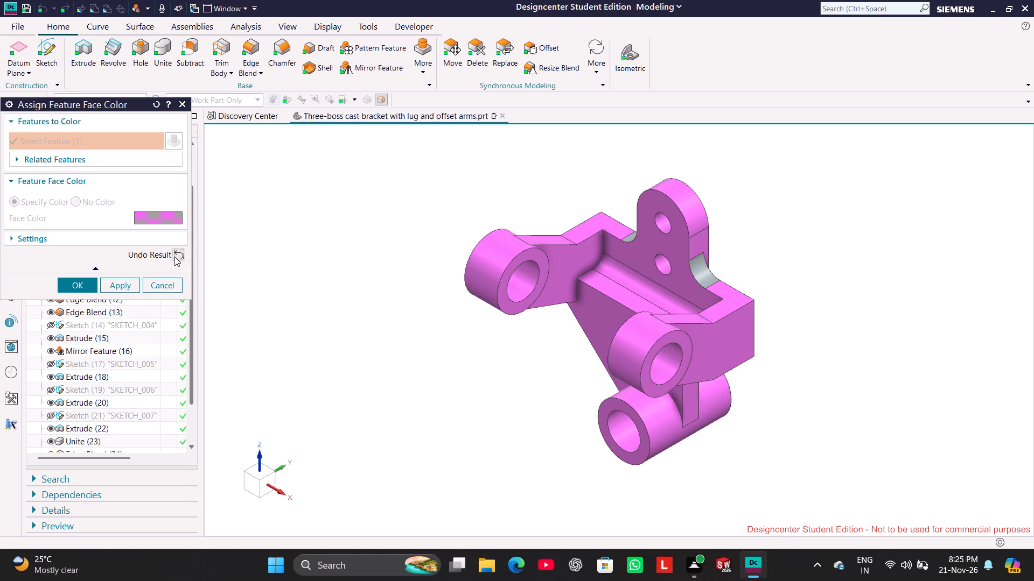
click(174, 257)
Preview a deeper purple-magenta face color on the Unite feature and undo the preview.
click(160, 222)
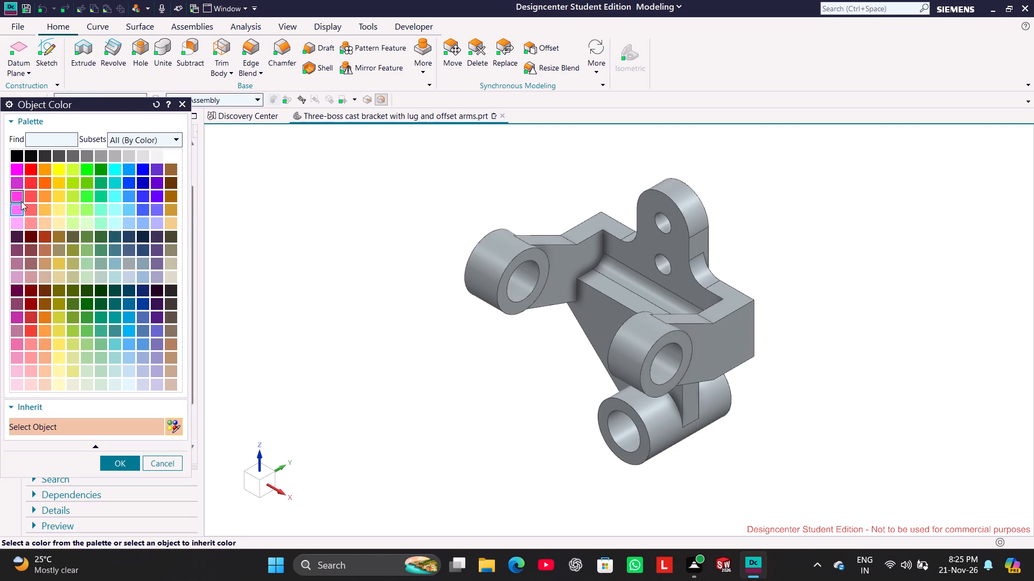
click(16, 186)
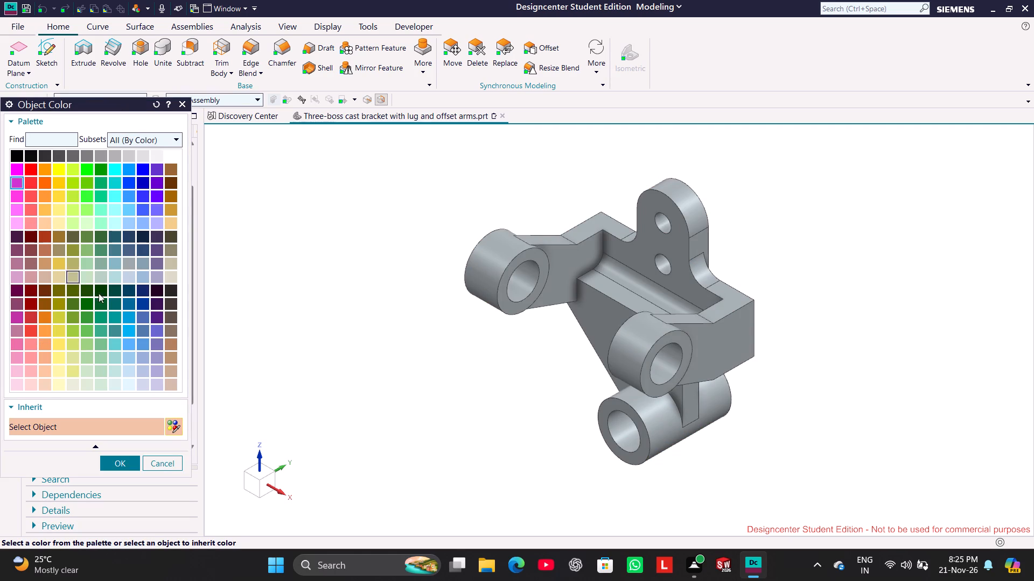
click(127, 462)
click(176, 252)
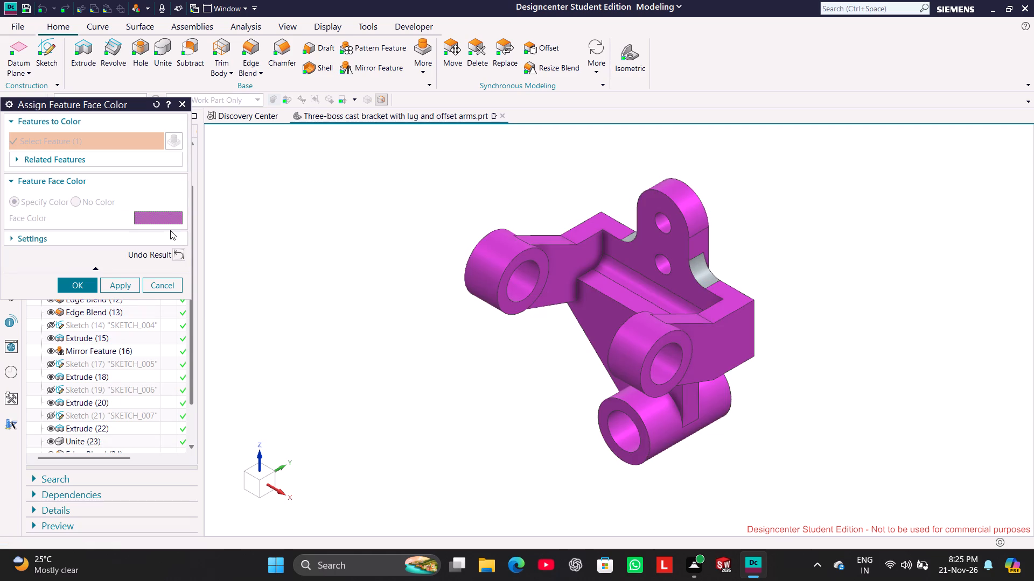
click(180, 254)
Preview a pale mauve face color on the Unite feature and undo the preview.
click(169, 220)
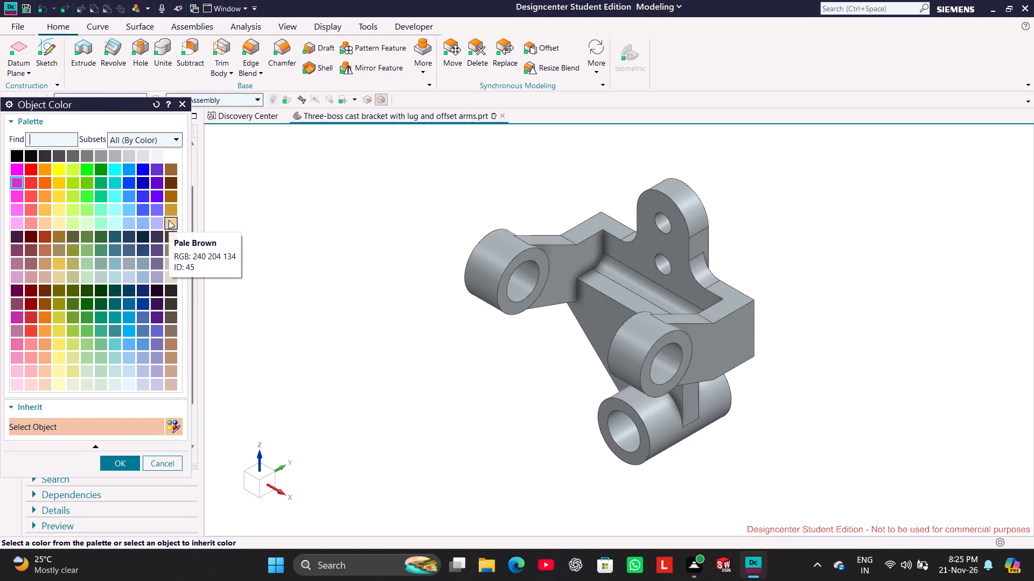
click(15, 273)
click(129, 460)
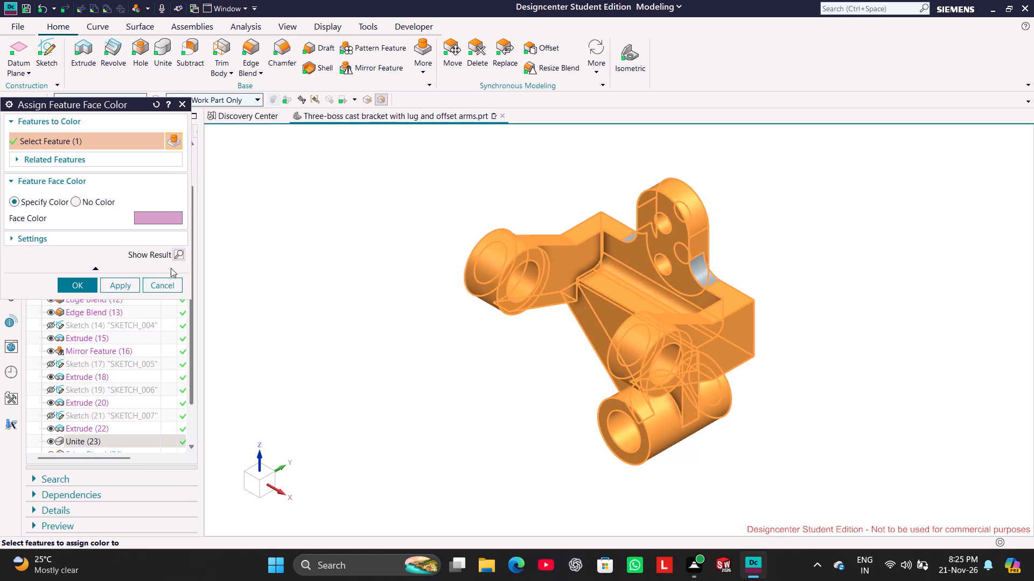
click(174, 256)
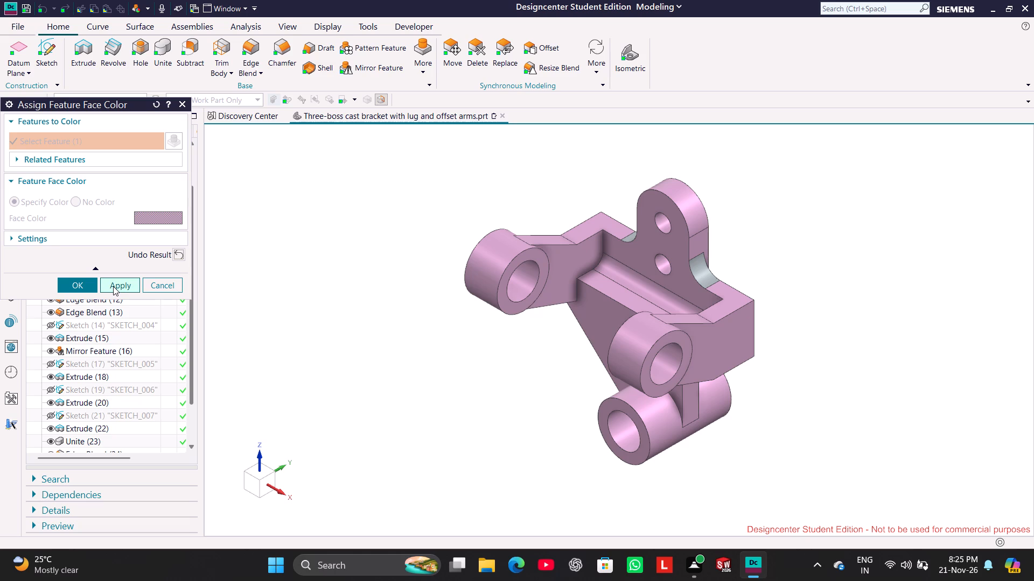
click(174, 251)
Assign a dusty mauve face color to the Unite feature, previewing and applying it before leaving the command.
click(171, 221)
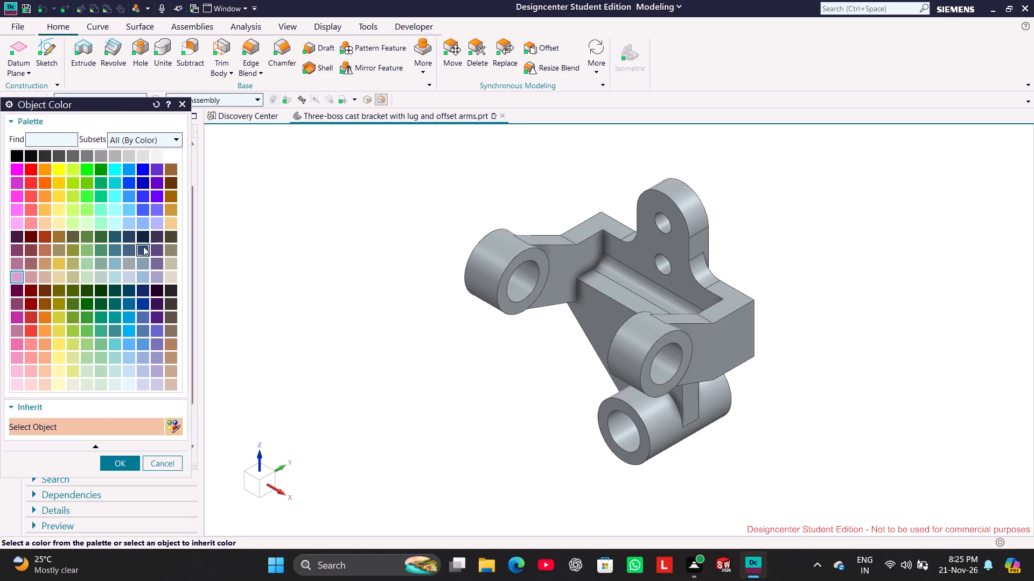
click(17, 268)
click(132, 465)
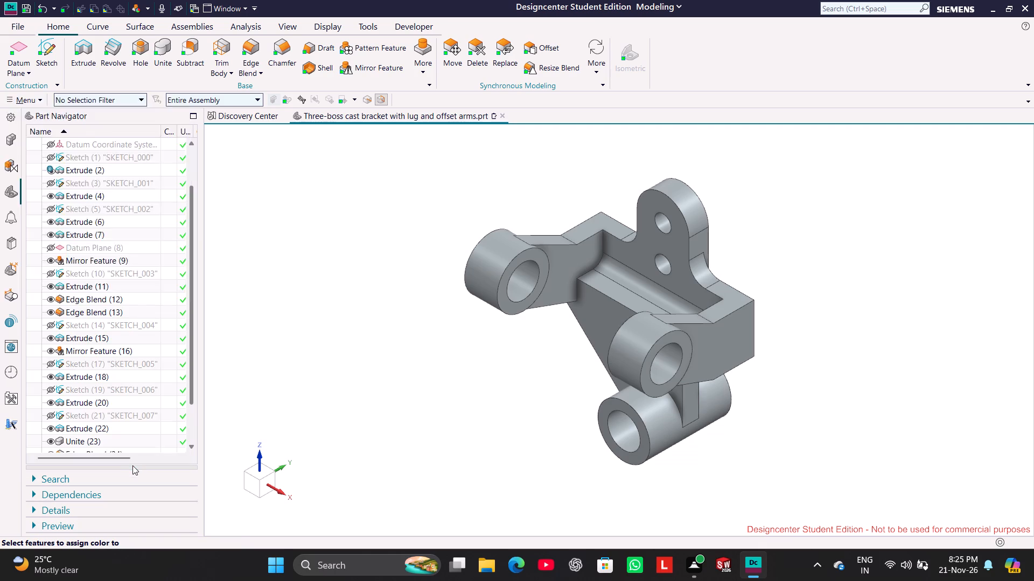
click(179, 257)
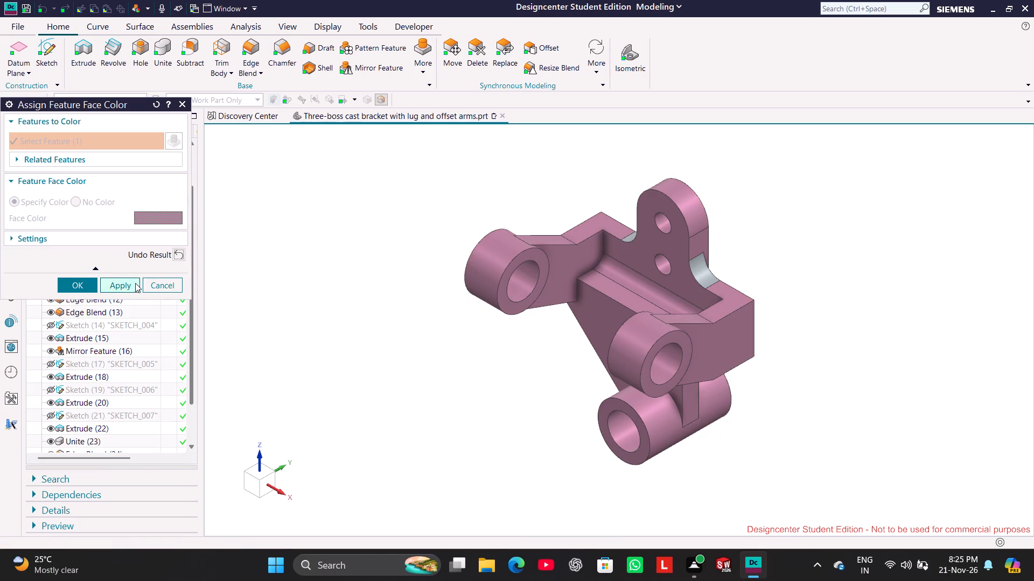
click(114, 286)
click(169, 287)
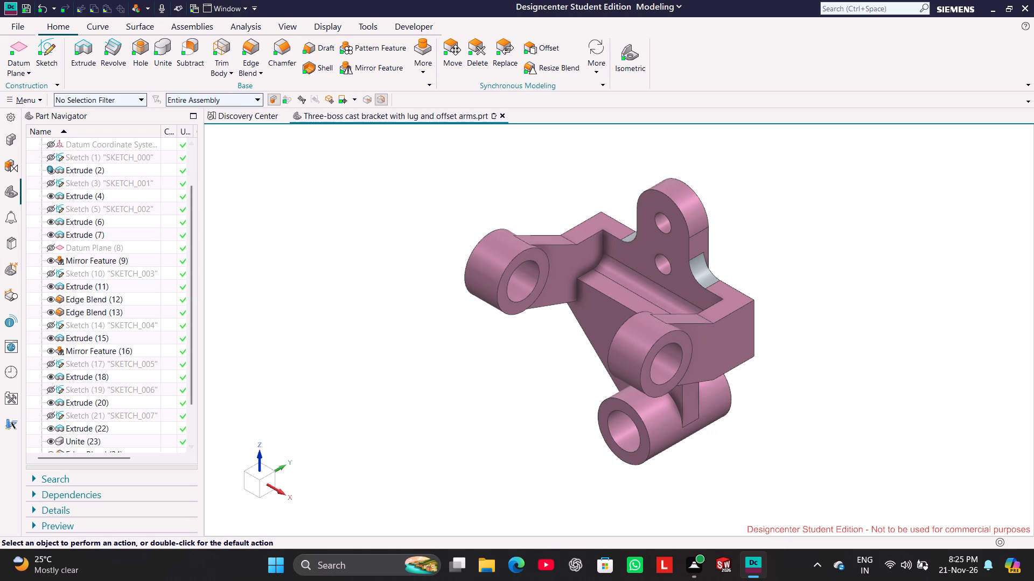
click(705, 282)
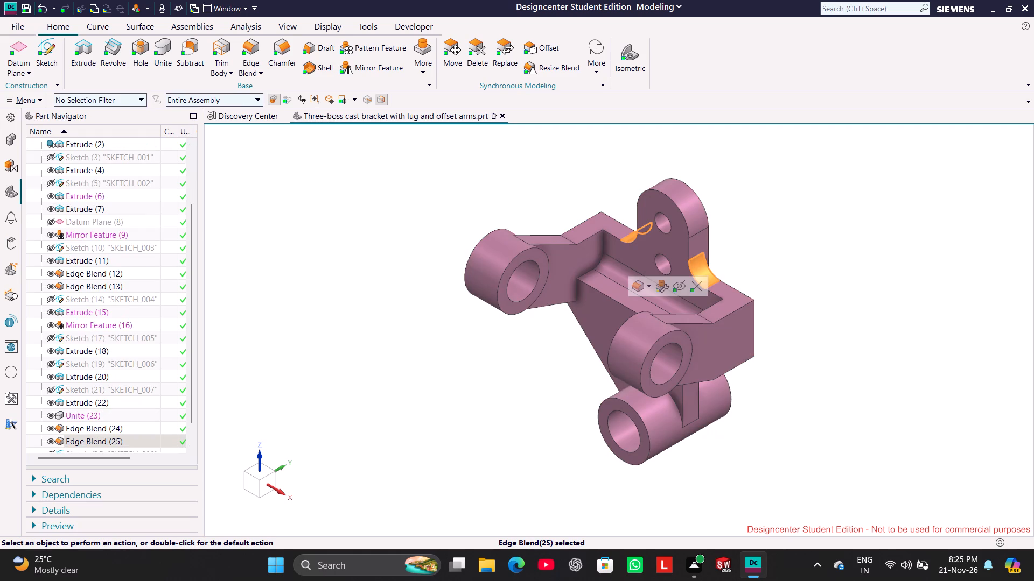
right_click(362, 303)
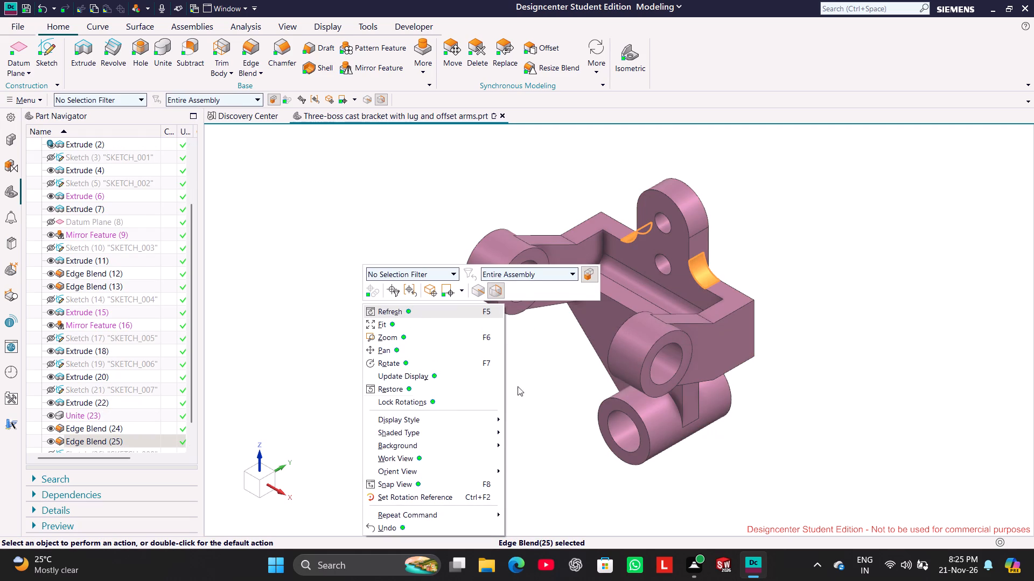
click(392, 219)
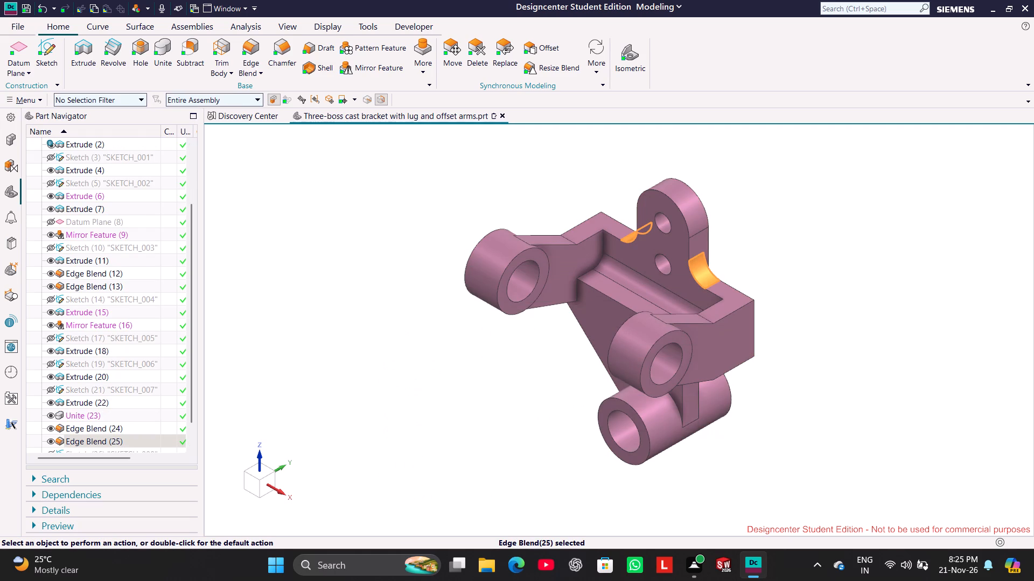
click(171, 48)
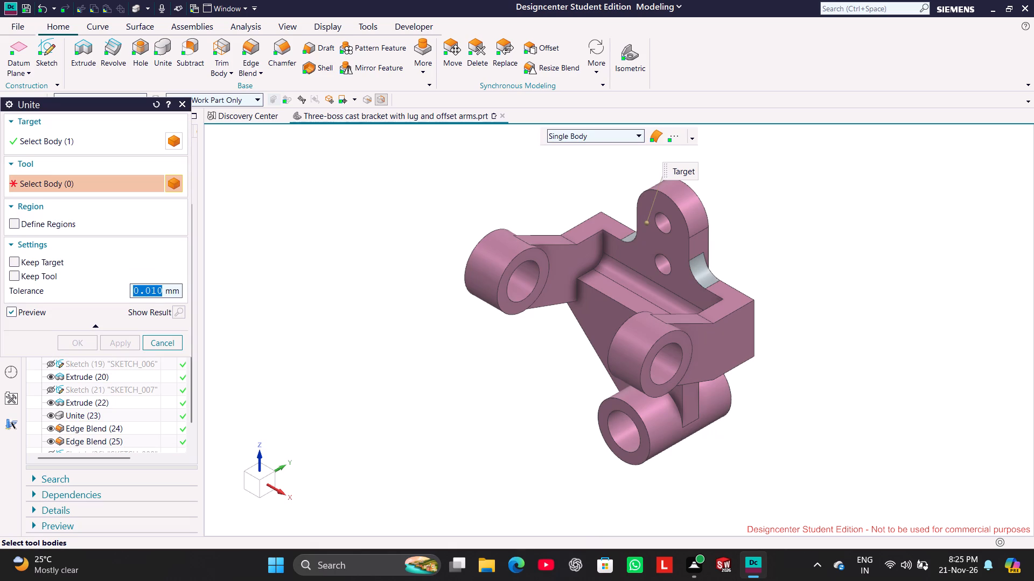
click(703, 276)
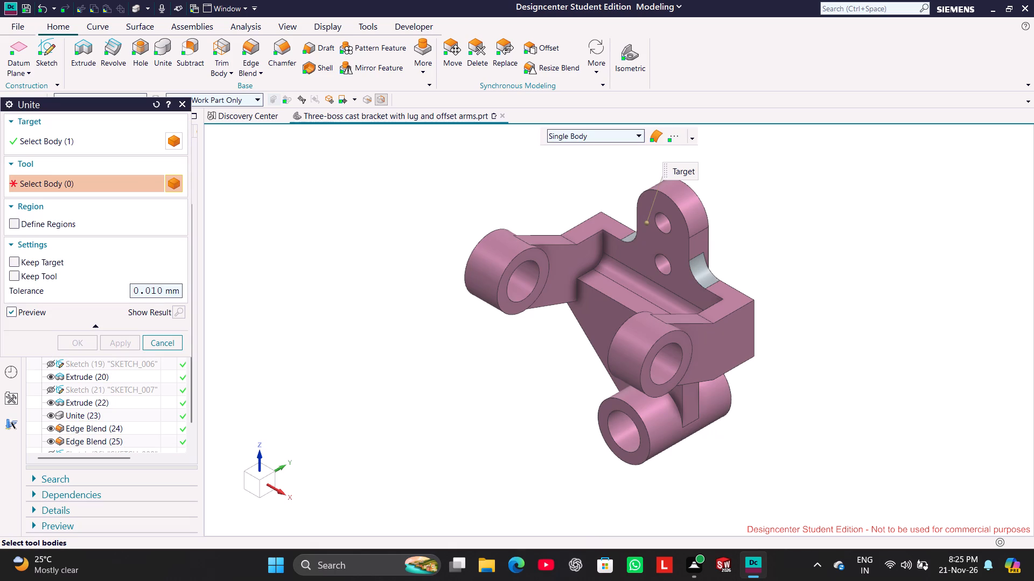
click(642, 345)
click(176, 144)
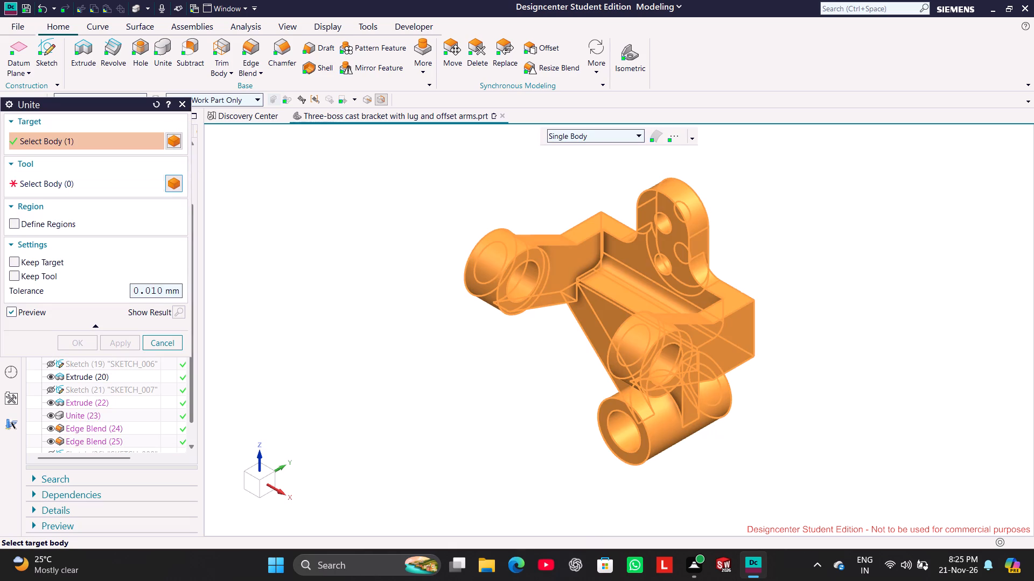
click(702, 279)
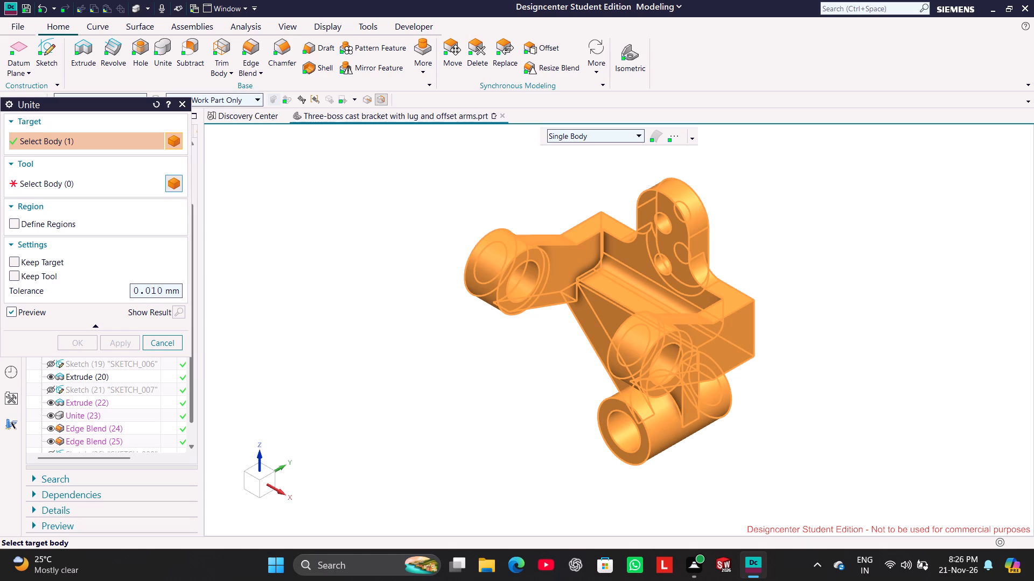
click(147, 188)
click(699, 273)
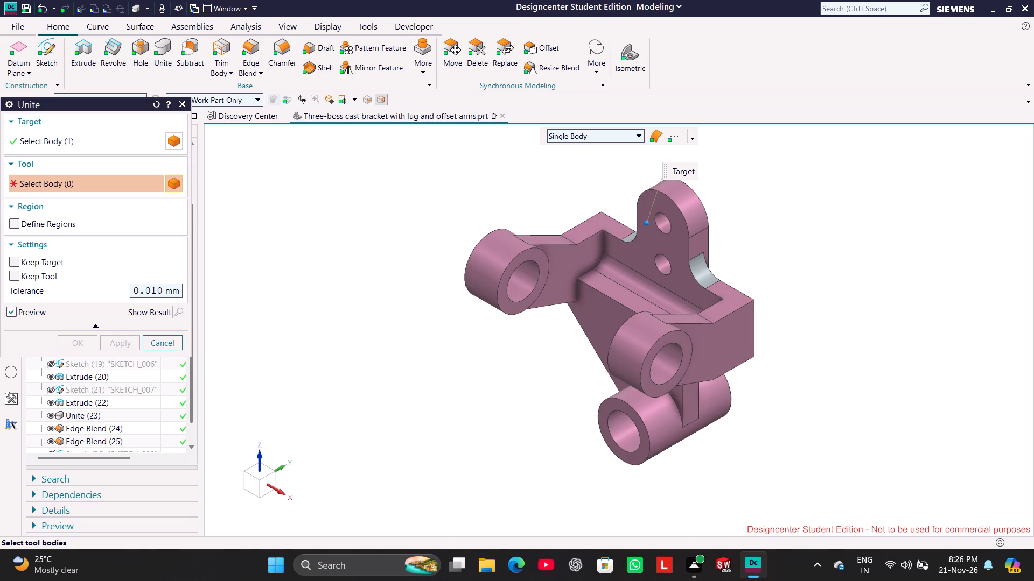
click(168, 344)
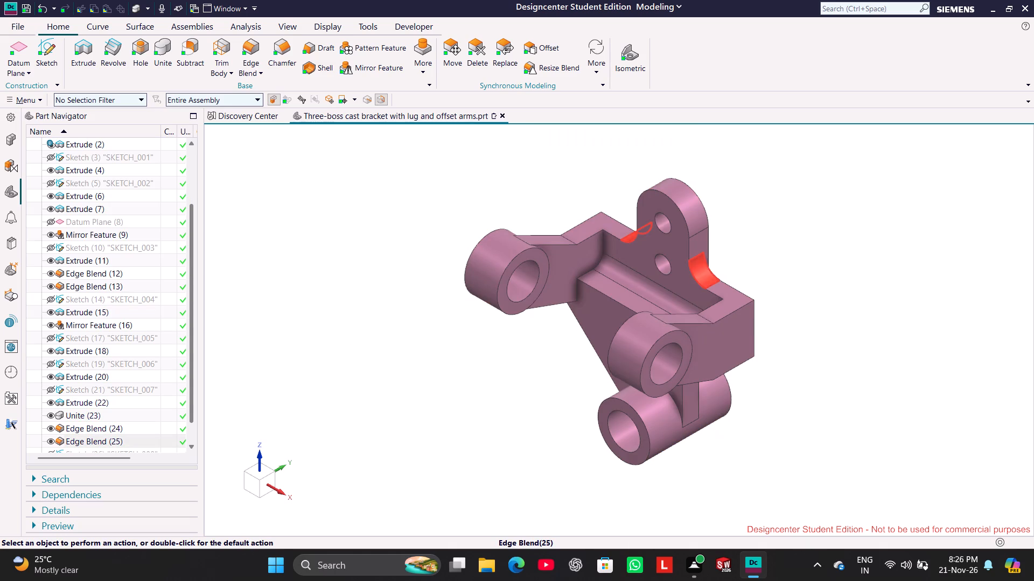
Assign the same dusty mauve face color to the lug's Edge Blend (25) feature, previewing and applying it before leaving the command.
right_click(703, 273)
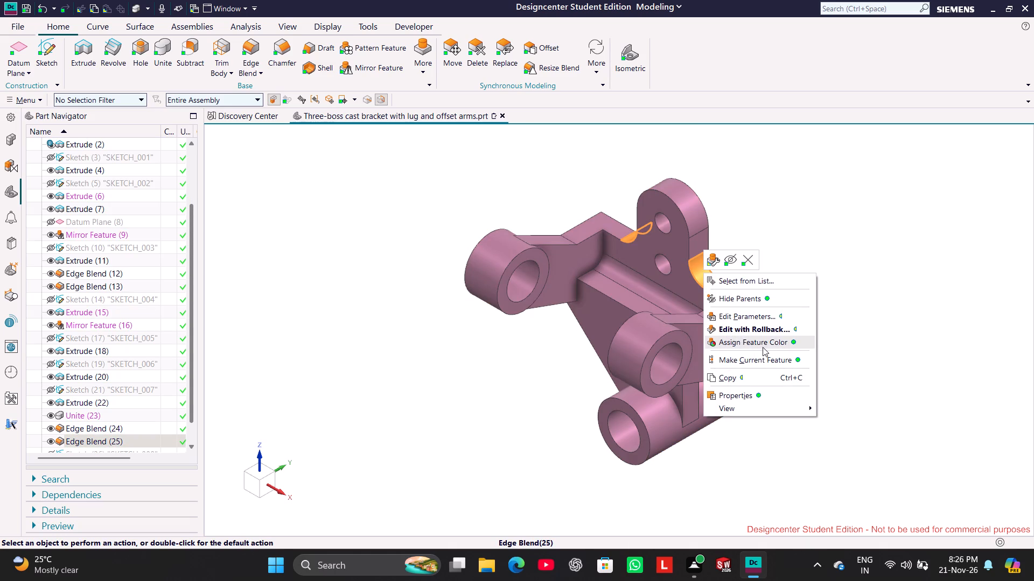
click(750, 336)
click(26, 198)
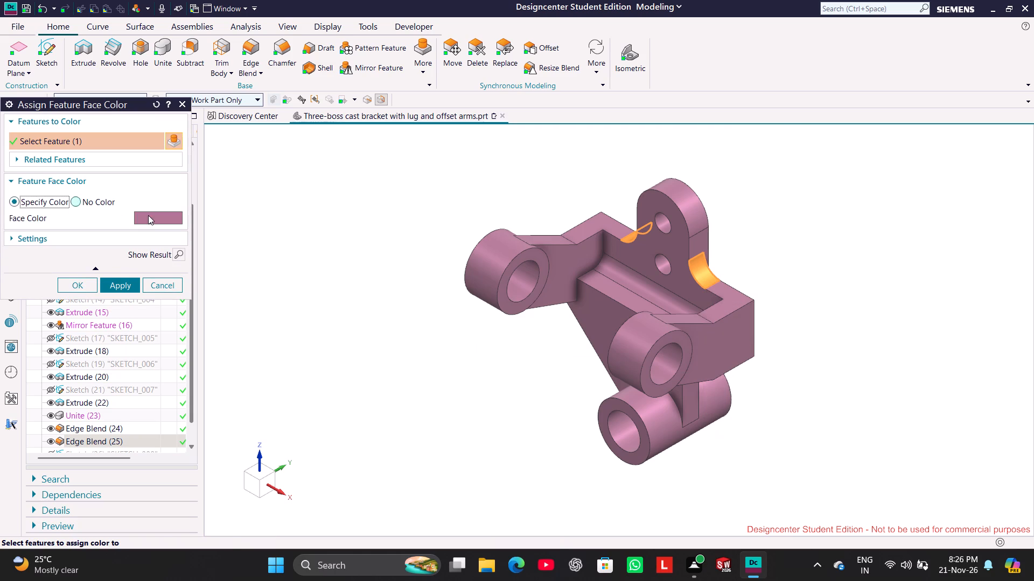
click(151, 215)
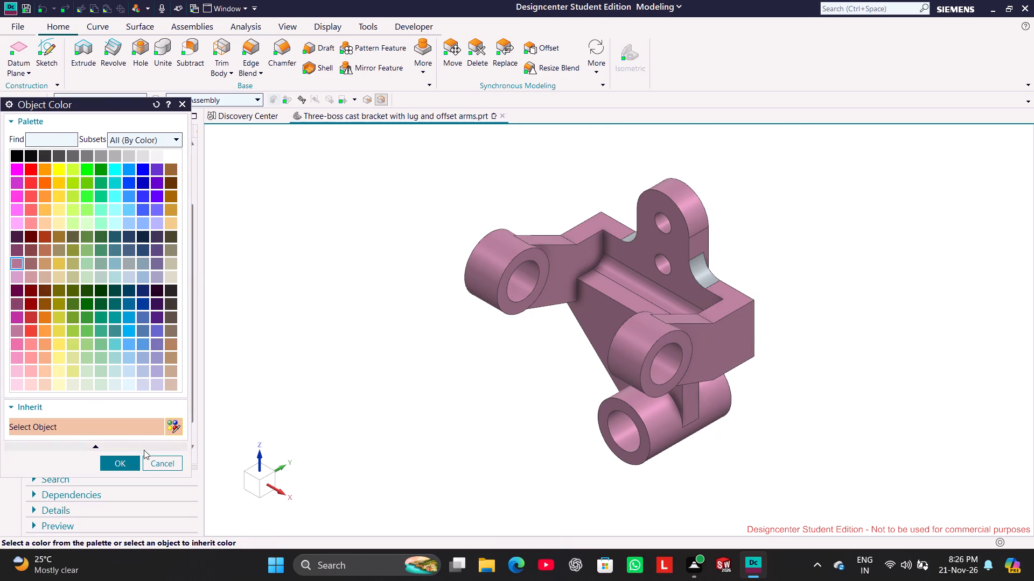
click(129, 458)
click(177, 259)
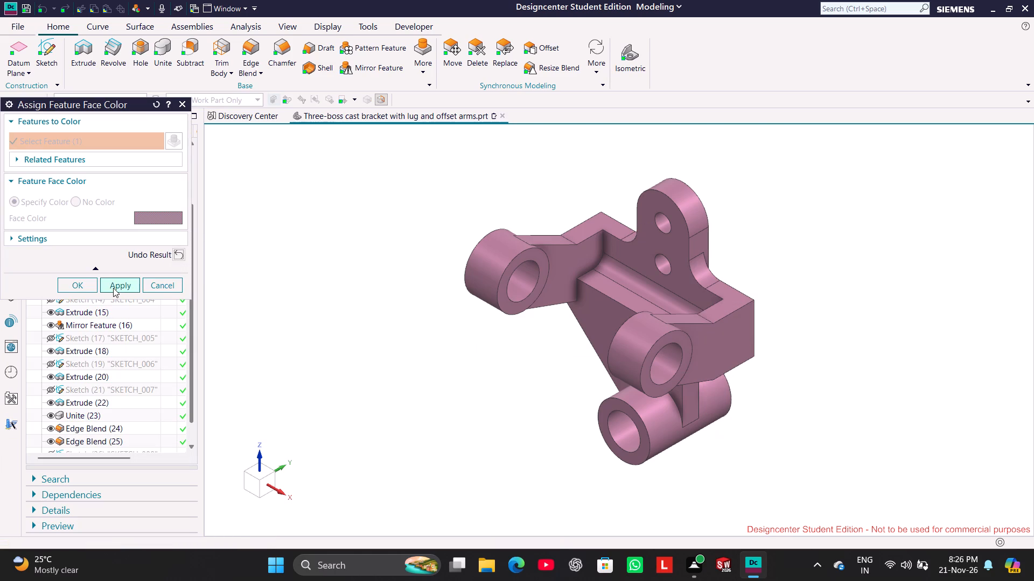
click(110, 287)
click(165, 288)
Orient the bracket to the isometric view and stop the journal recording.
click(624, 57)
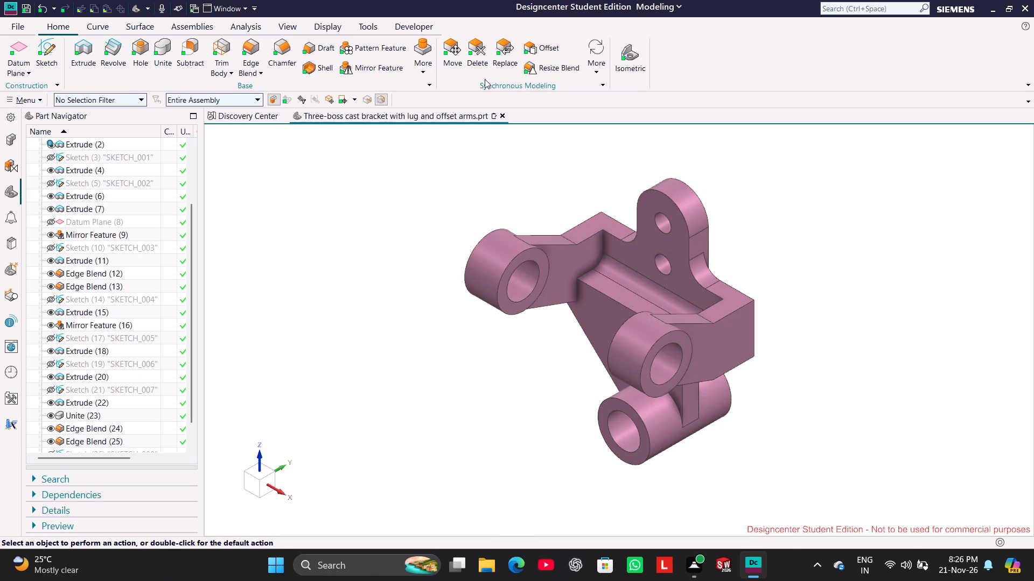
click(424, 22)
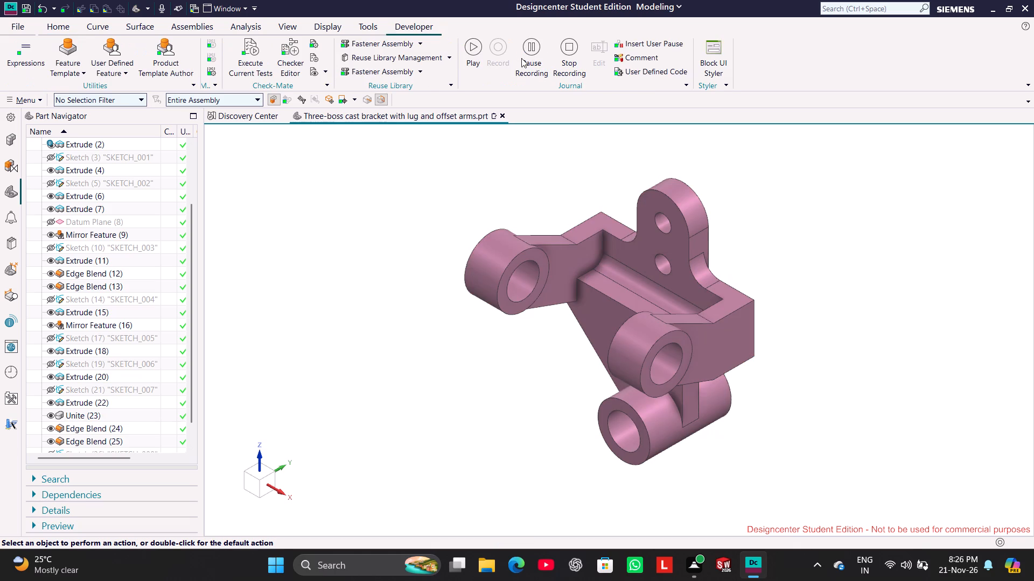
click(569, 53)
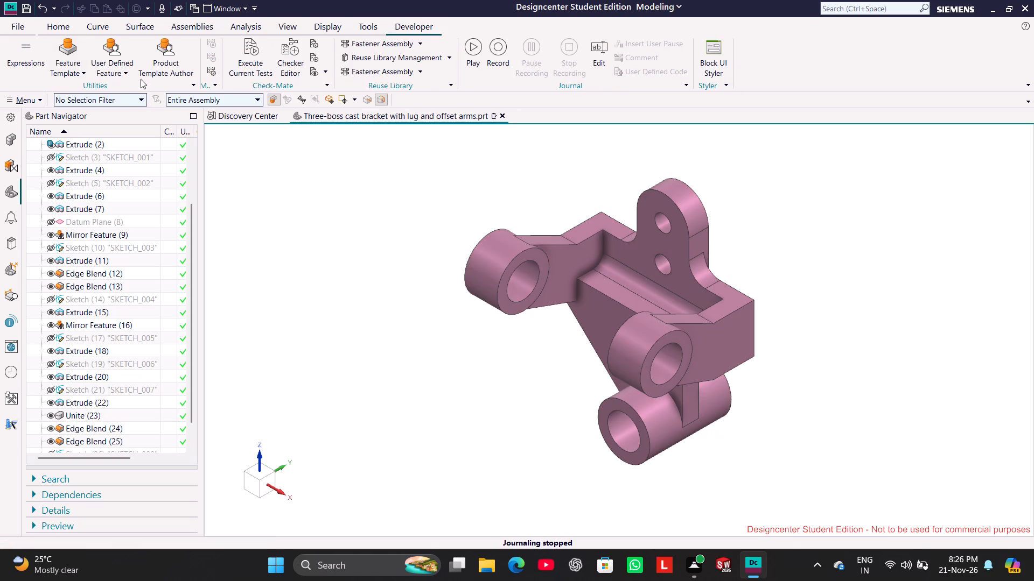
Save the three-boss cast bracket part file.
click(54, 26)
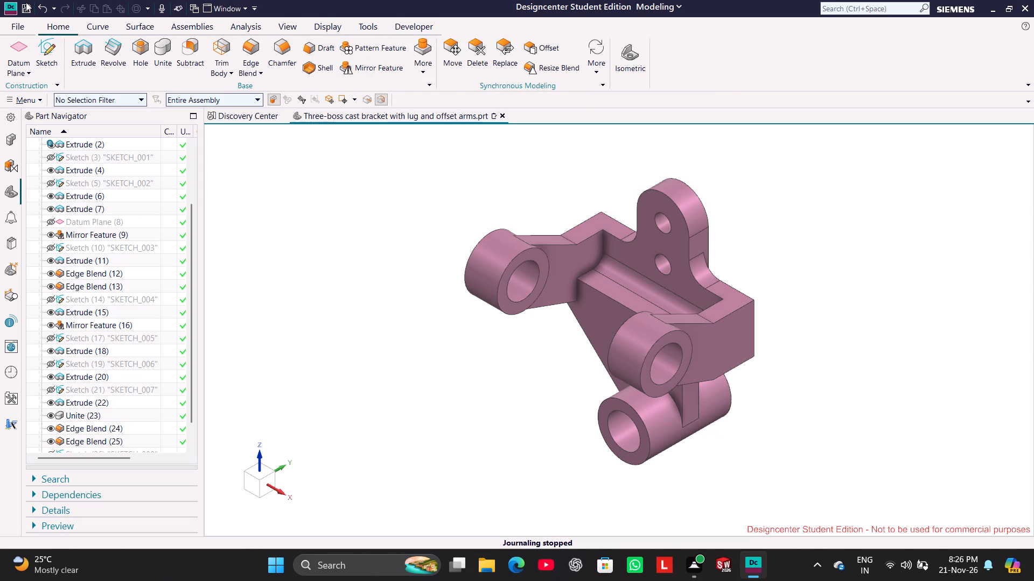
triple_click(26, 6)
triple_click(26, 6)
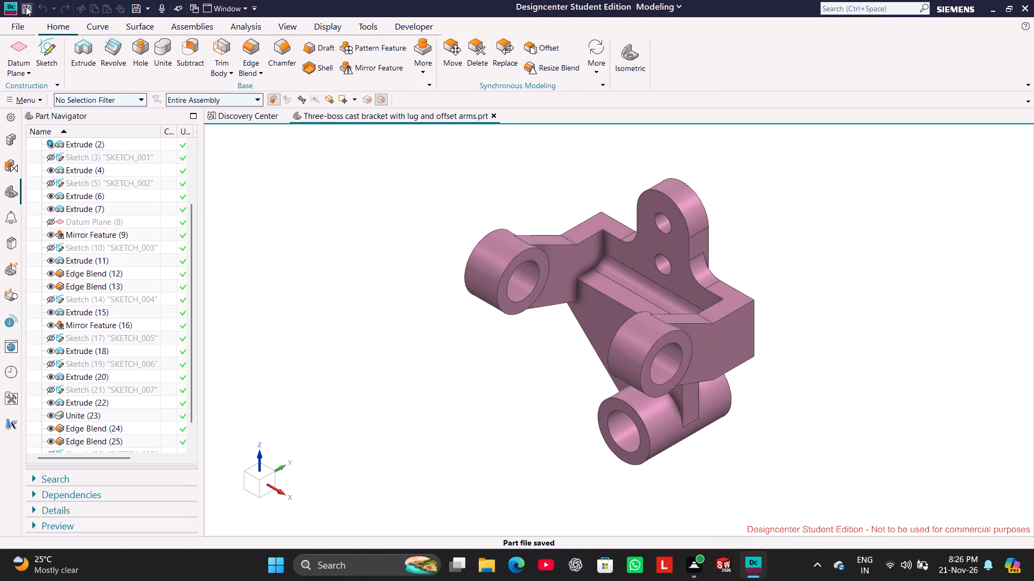
triple_click(26, 6)
triple_click(26, 6)
triple_click(26, 6)
triple_click(26, 6)
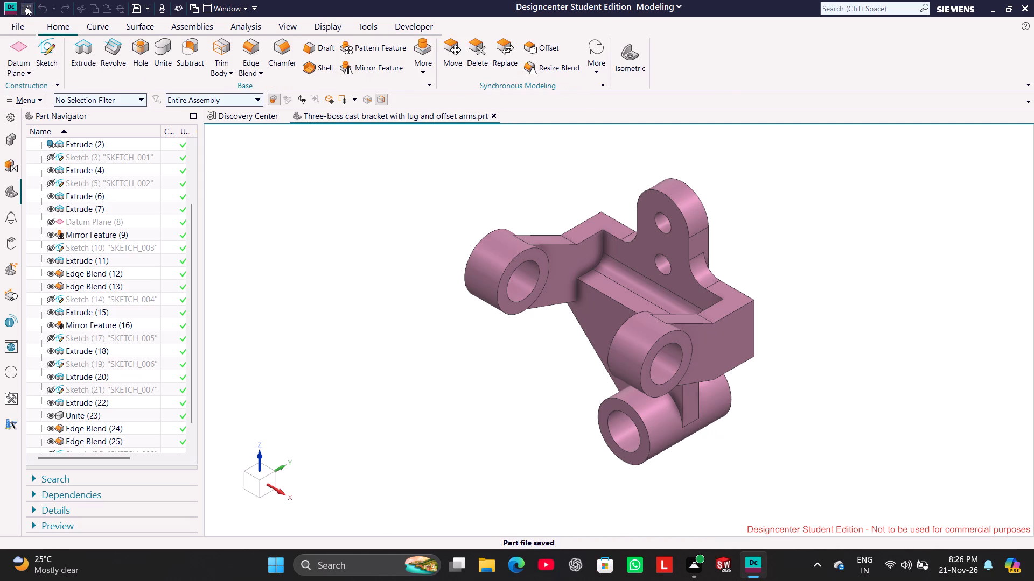
triple_click(26, 6)
triple_click(26, 6)
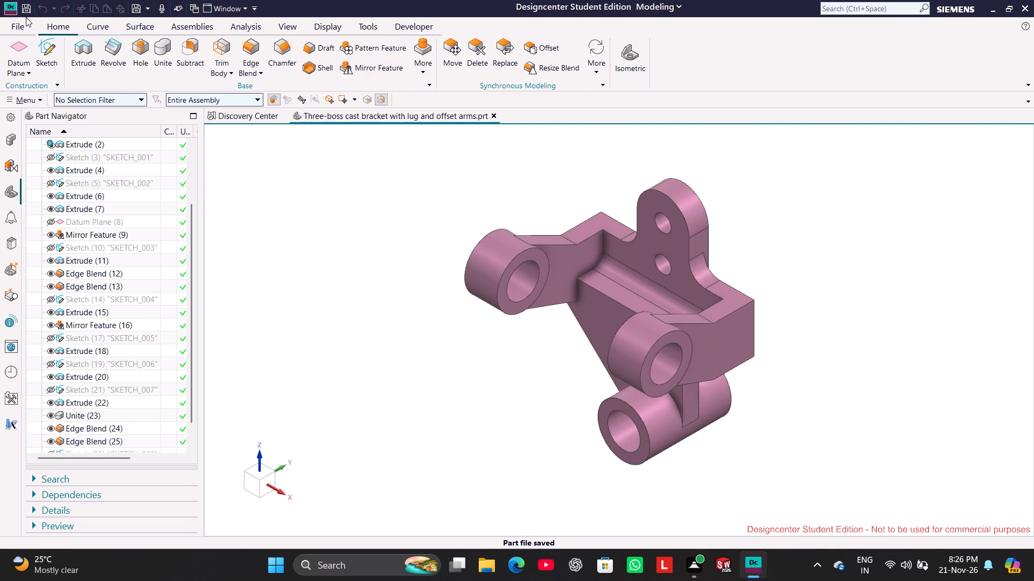
Print the current display with Microsoft Print to PDF, saving the PDF in the Tasks Done folder under the copied file name.
click(23, 22)
click(44, 139)
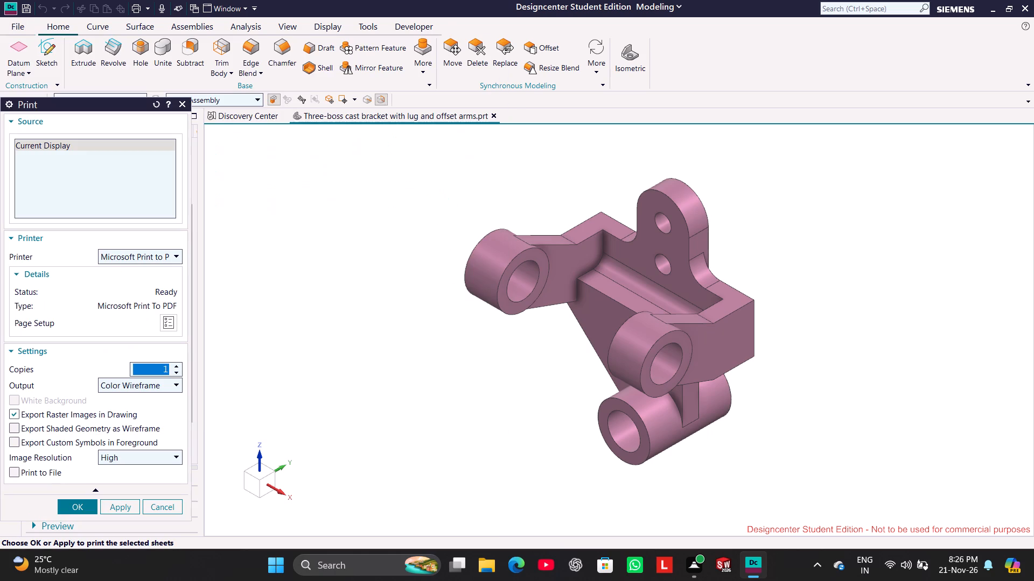
click(85, 503)
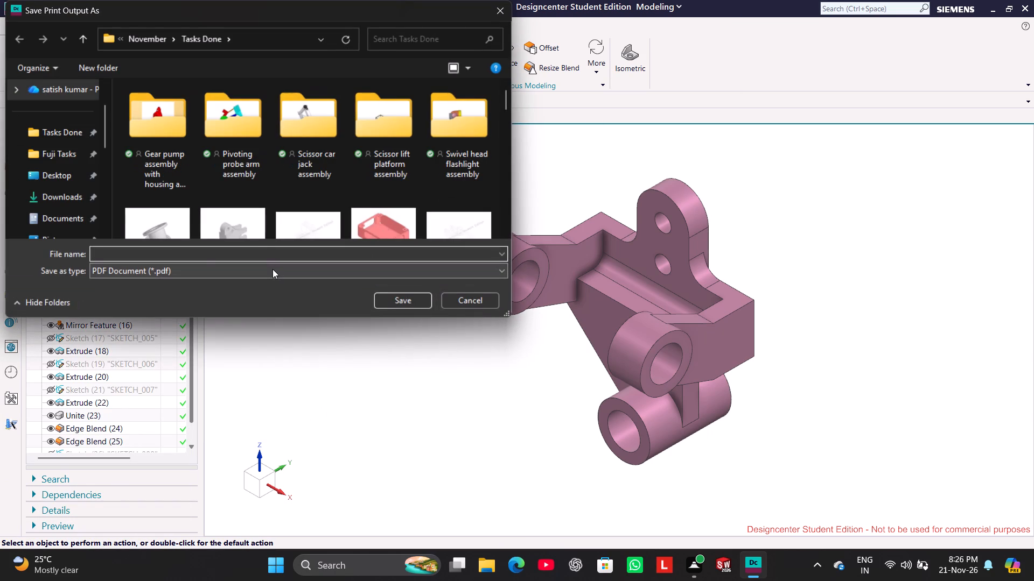
key(ctrl+v)
click(414, 306)
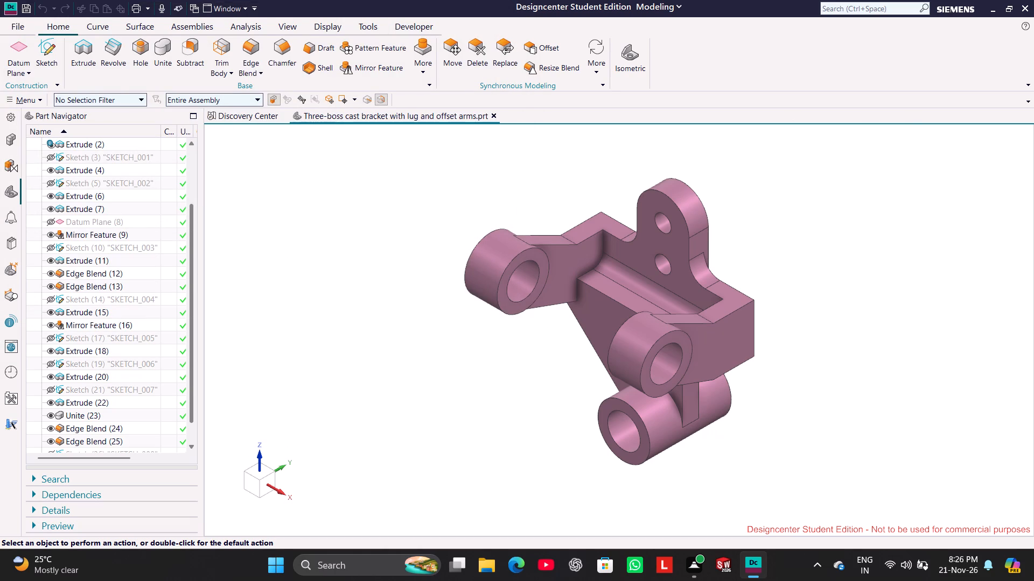
Close the bracket part and exit Designcenter.
click(494, 112)
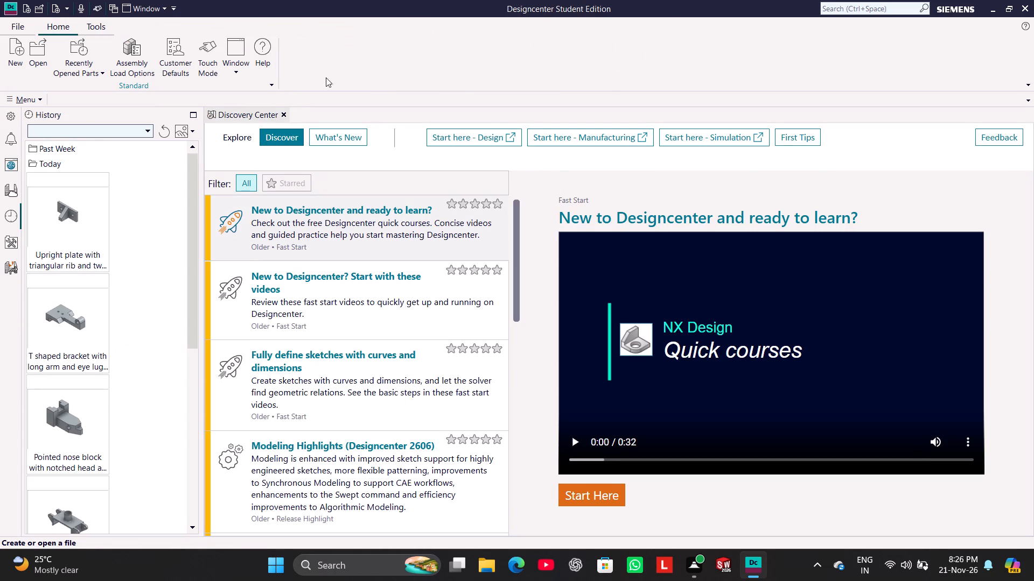
click(1022, 9)
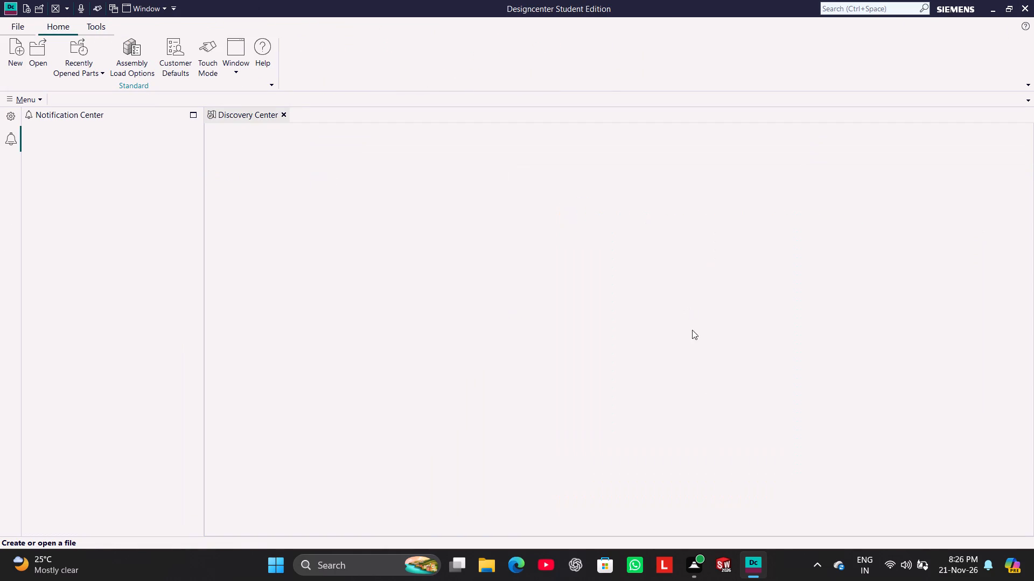